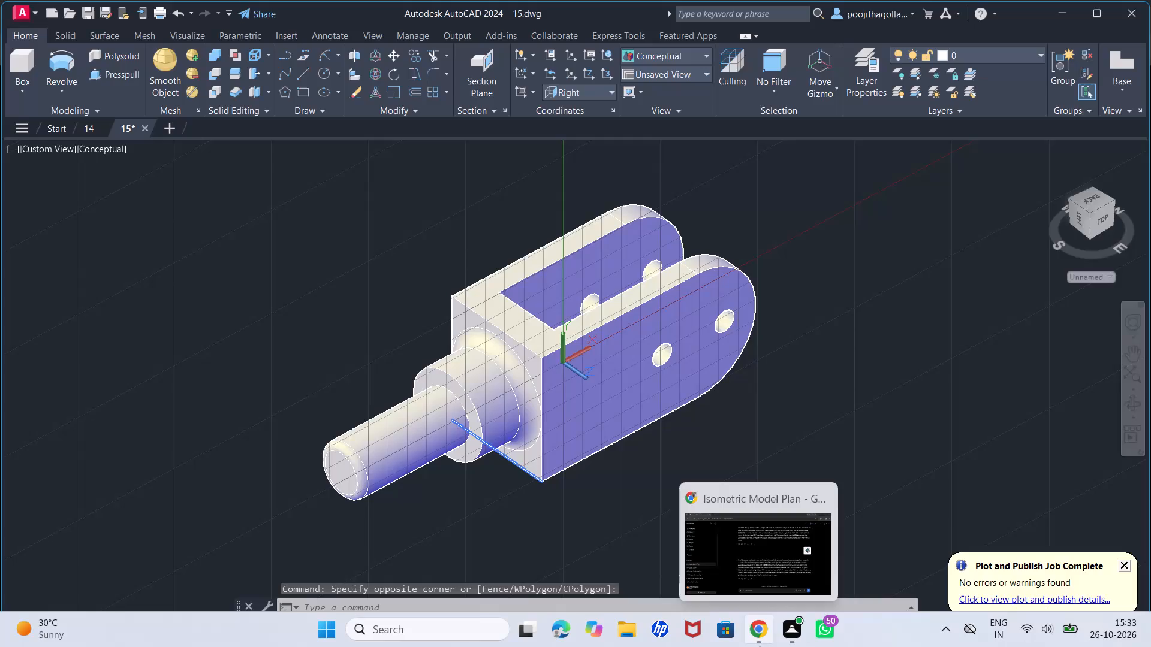
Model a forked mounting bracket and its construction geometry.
Create a new drawing and save it as 16 in the CAD folder.
left_click(163, 129)
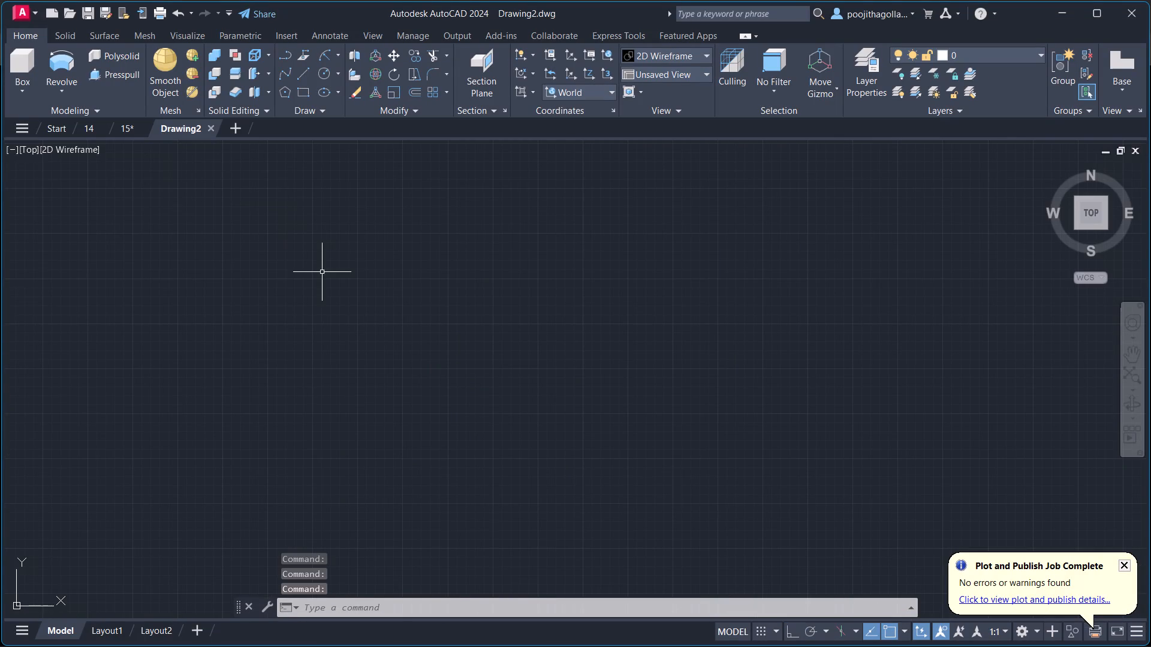
key("ctrl+s")
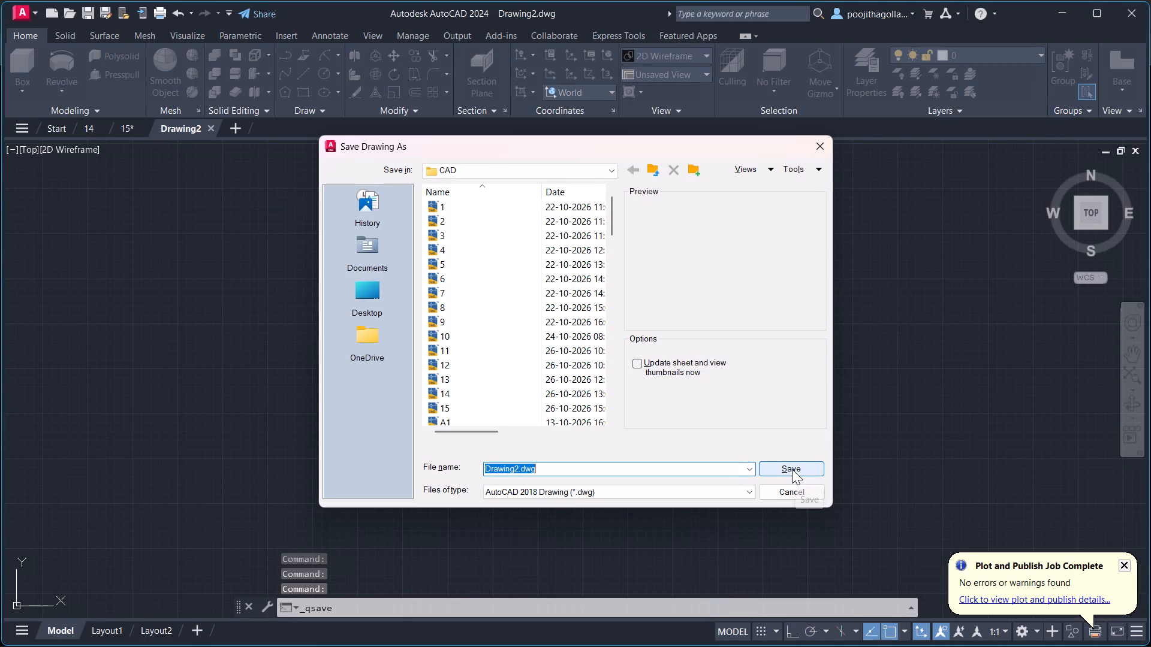
key("1")
key("6")
key("Return")
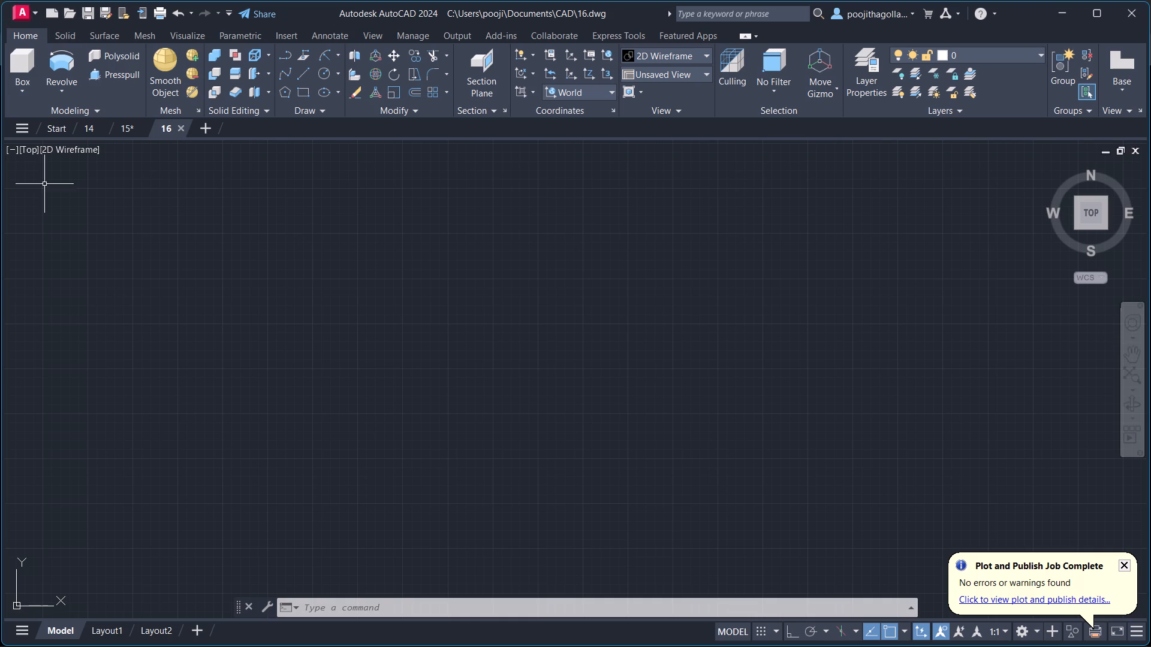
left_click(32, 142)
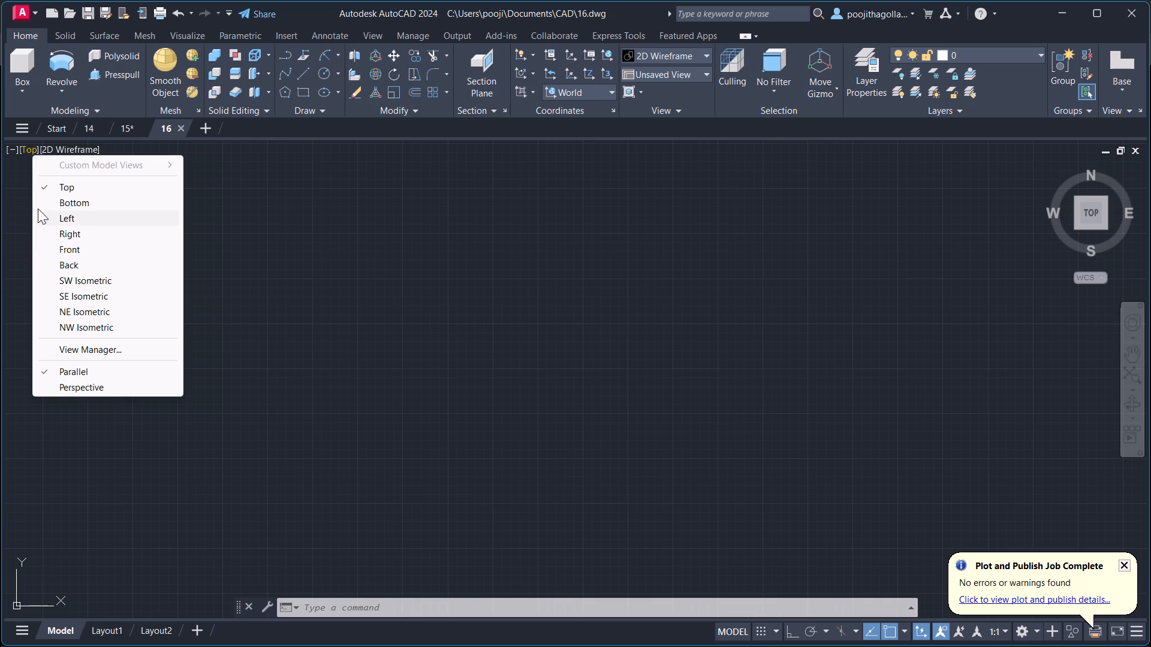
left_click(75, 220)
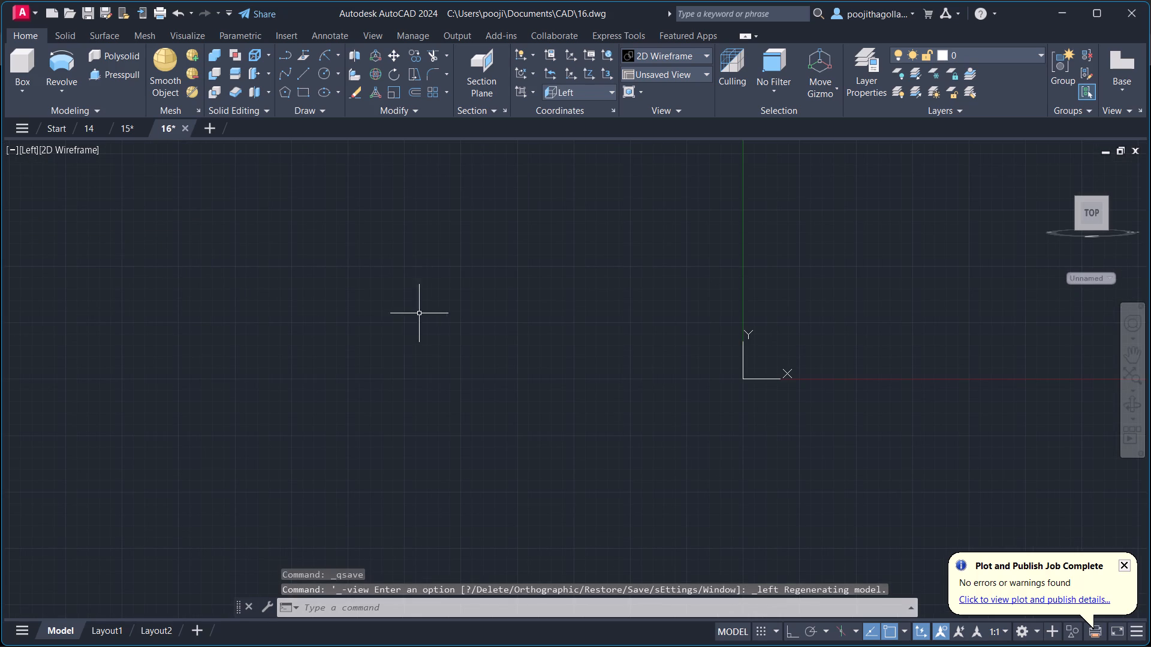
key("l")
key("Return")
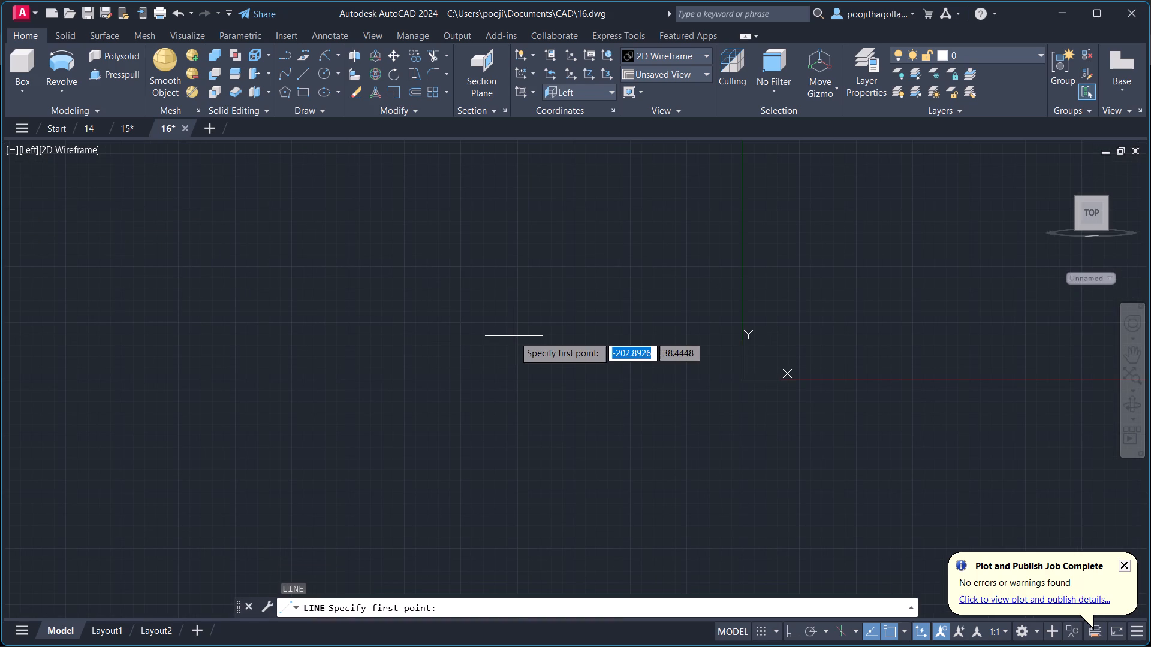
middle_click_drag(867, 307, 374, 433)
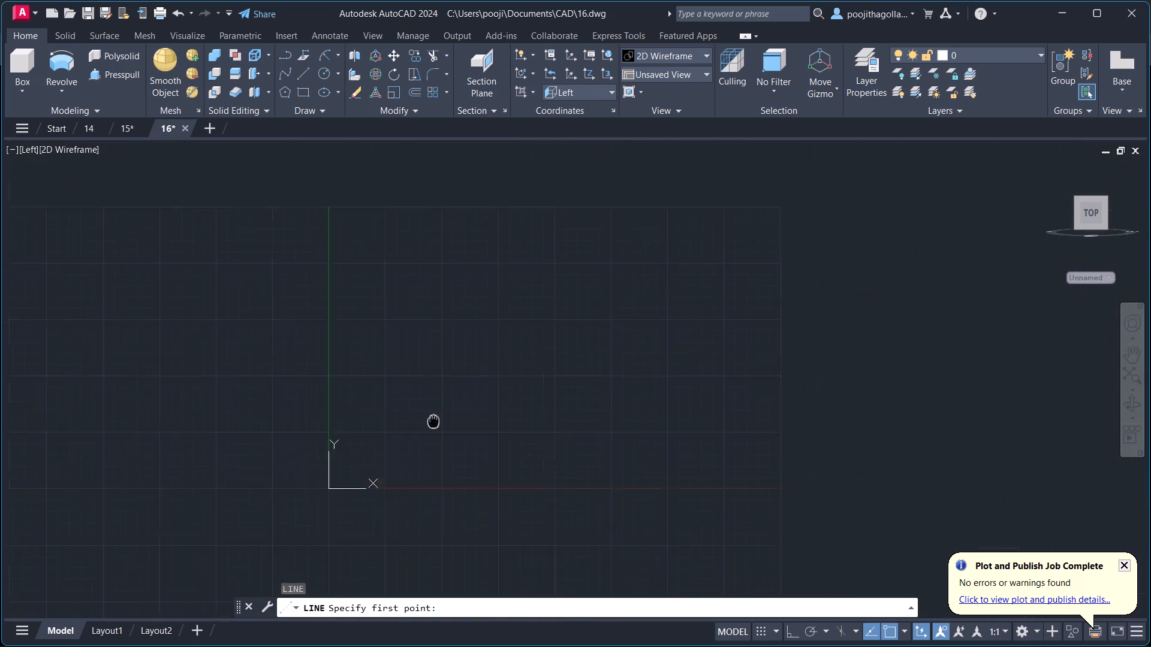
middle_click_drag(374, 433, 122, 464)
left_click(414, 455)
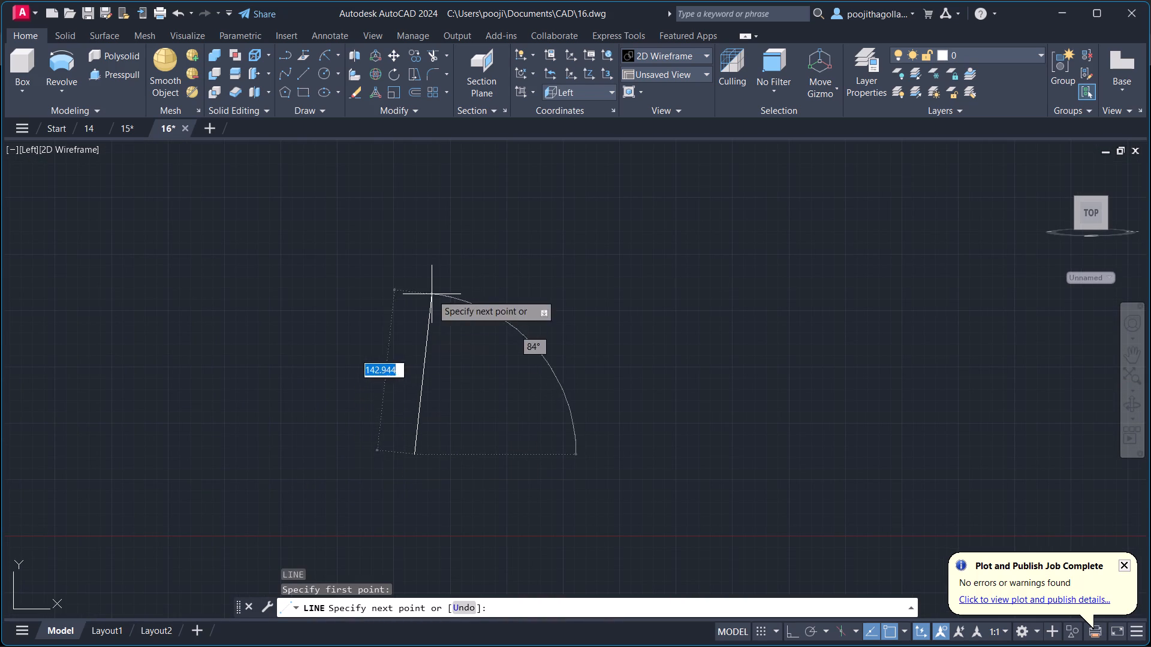
Turn on Ortho mode and abandon the line in progress.
left_click(800, 632)
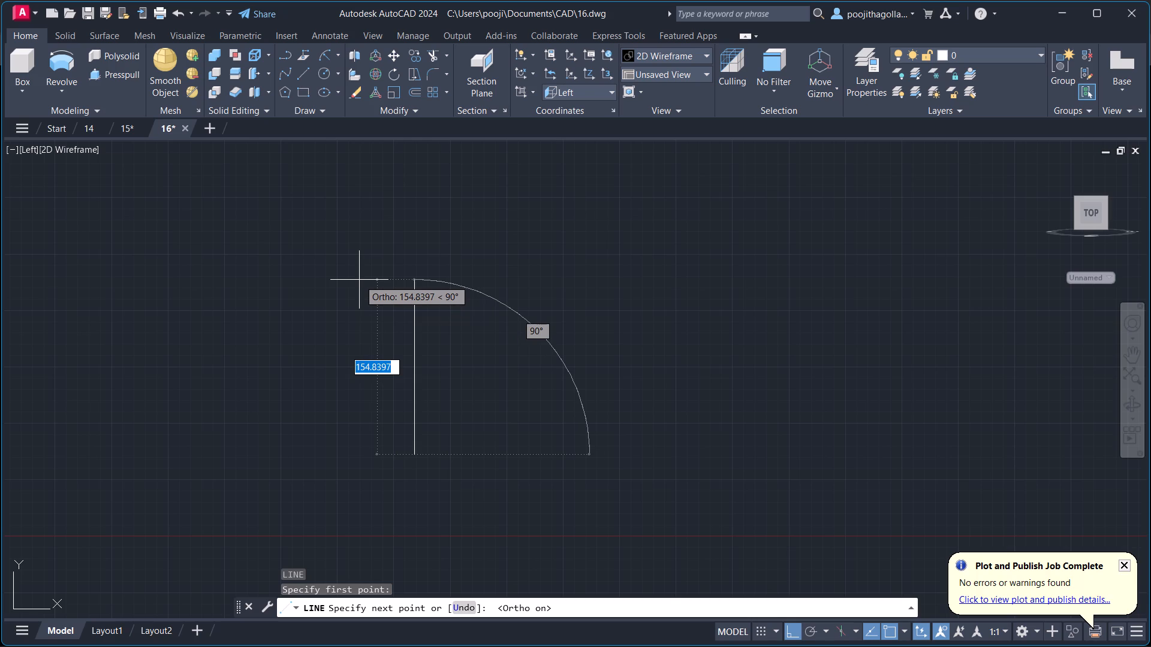
key("Escape")
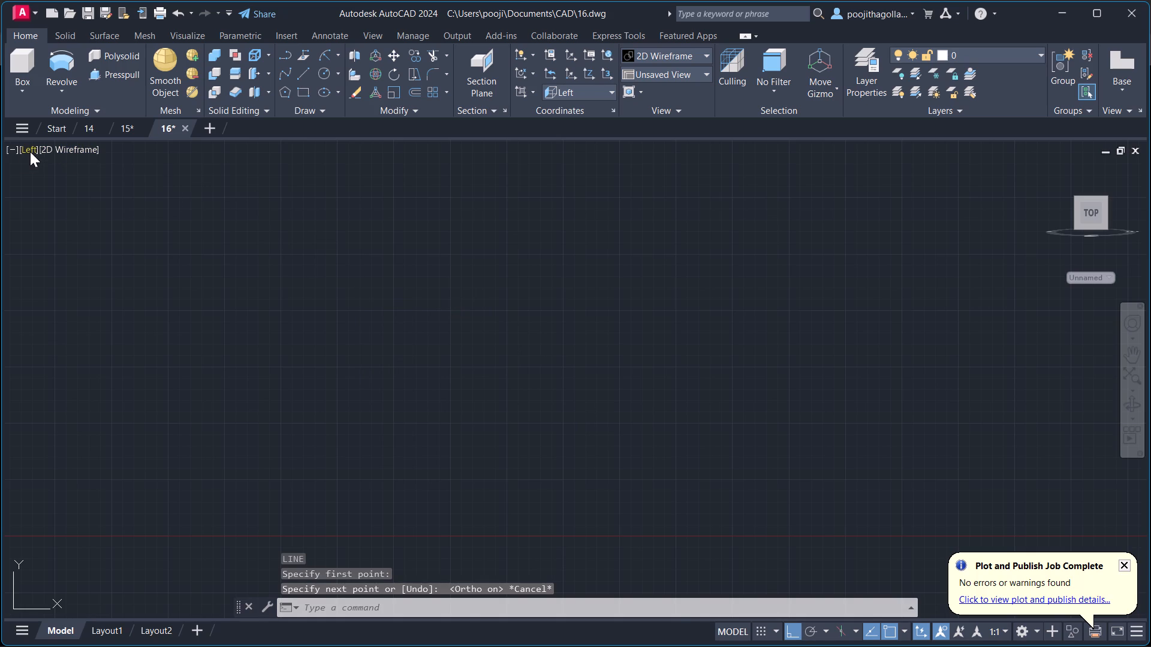
In the Front view, draw the profile's outer sides as connected lines: 60 up, 75 across to the right and 60 down.
left_click(29, 152)
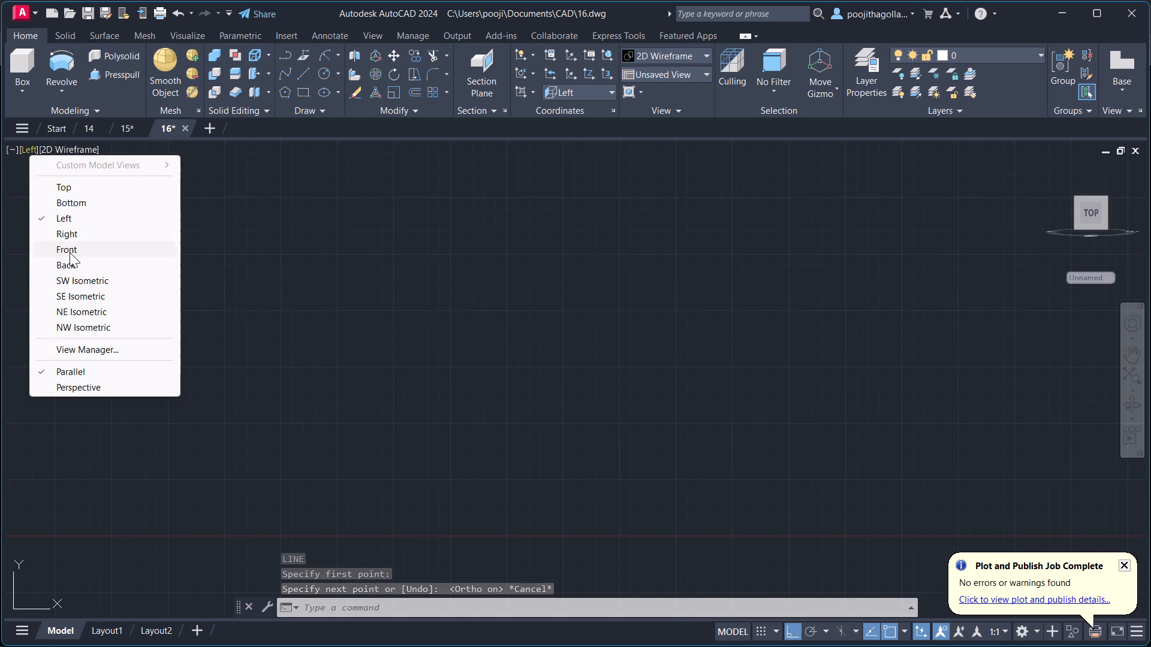
left_click(70, 252)
middle_click_drag(525, 270, 276, 448)
key("l")
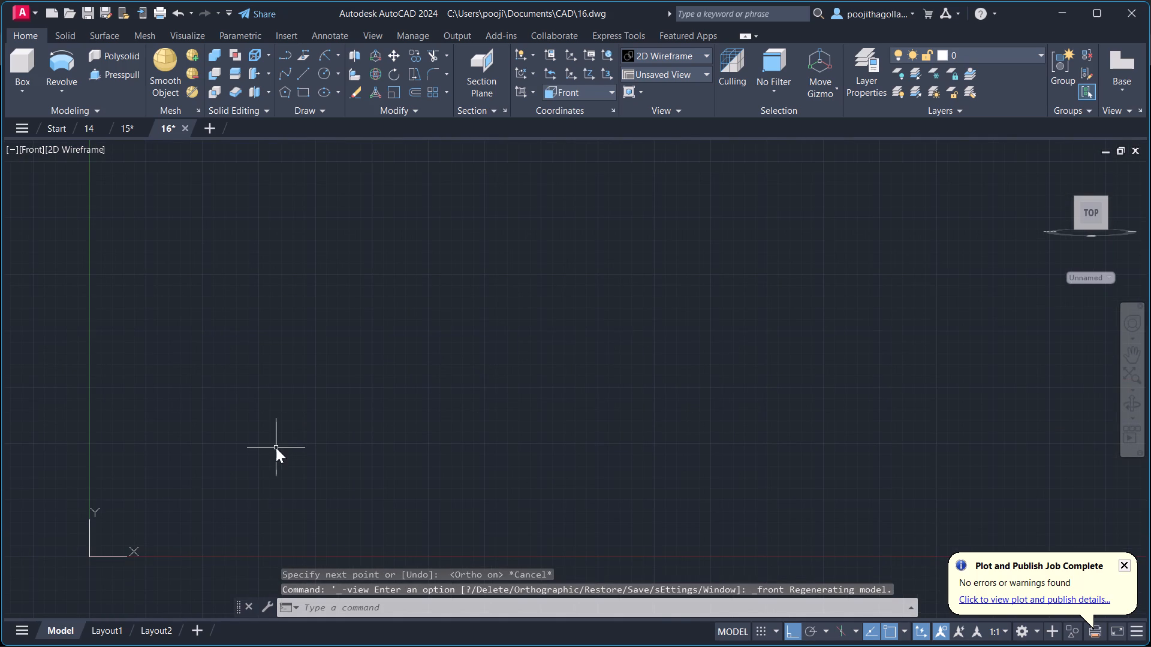
key("Return")
left_click(458, 456)
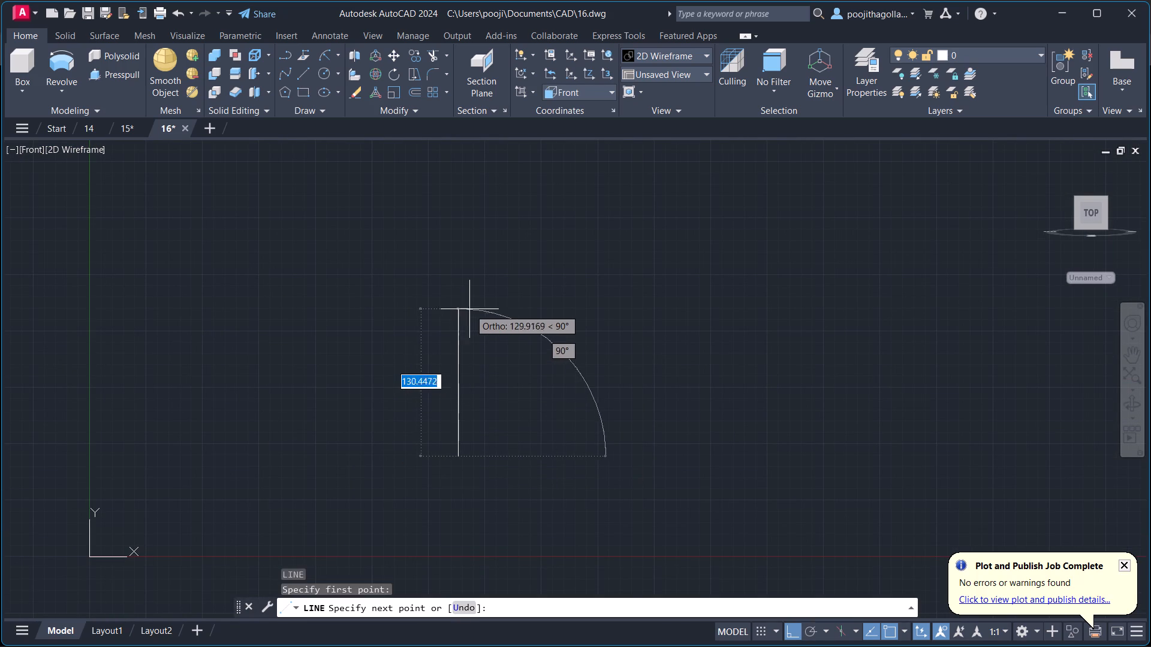
type("60")
key("Return")
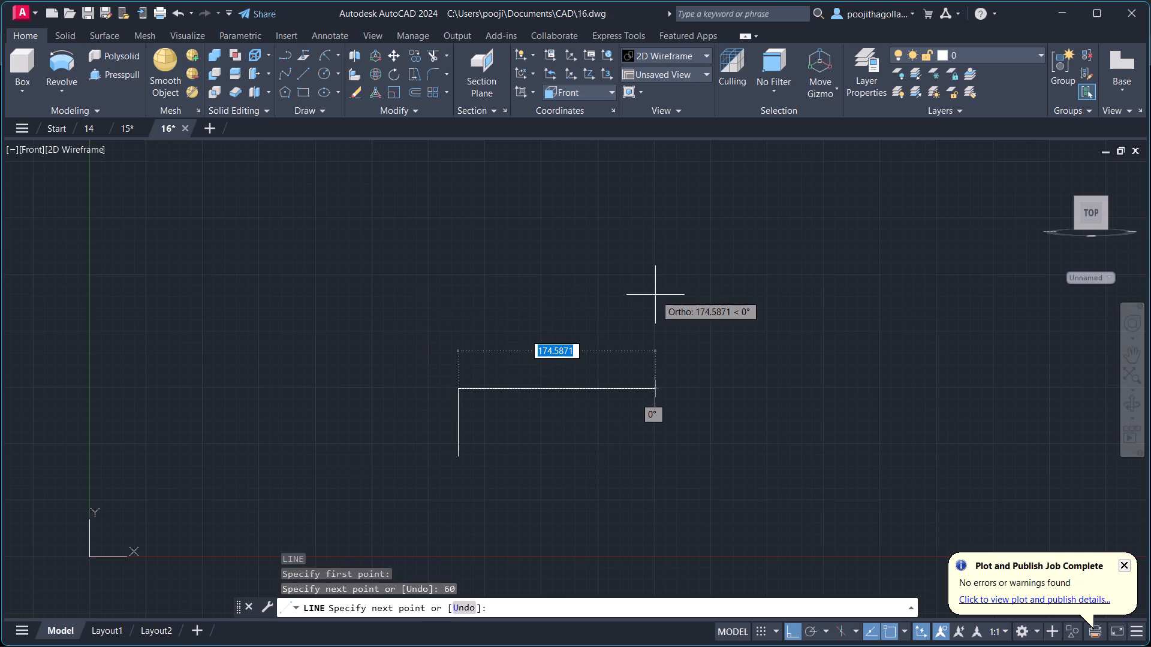
type("75")
key("Return")
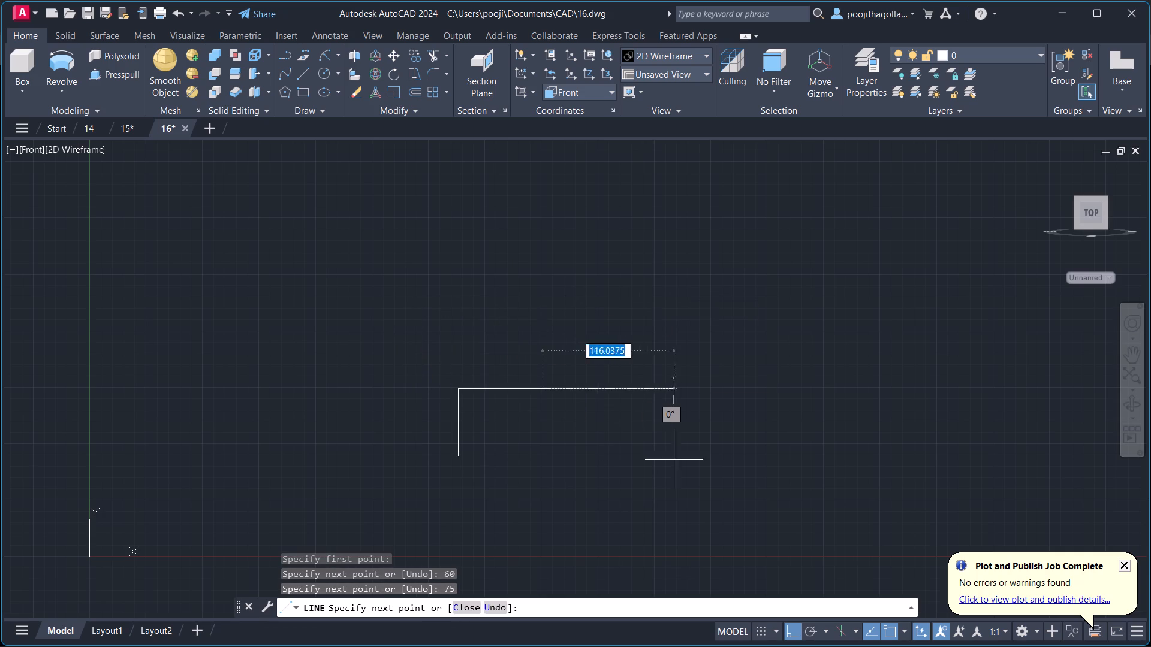
scroll(460, 455, "up", 2)
middle_click_drag(533, 433, 480, 396)
middle_click(480, 396)
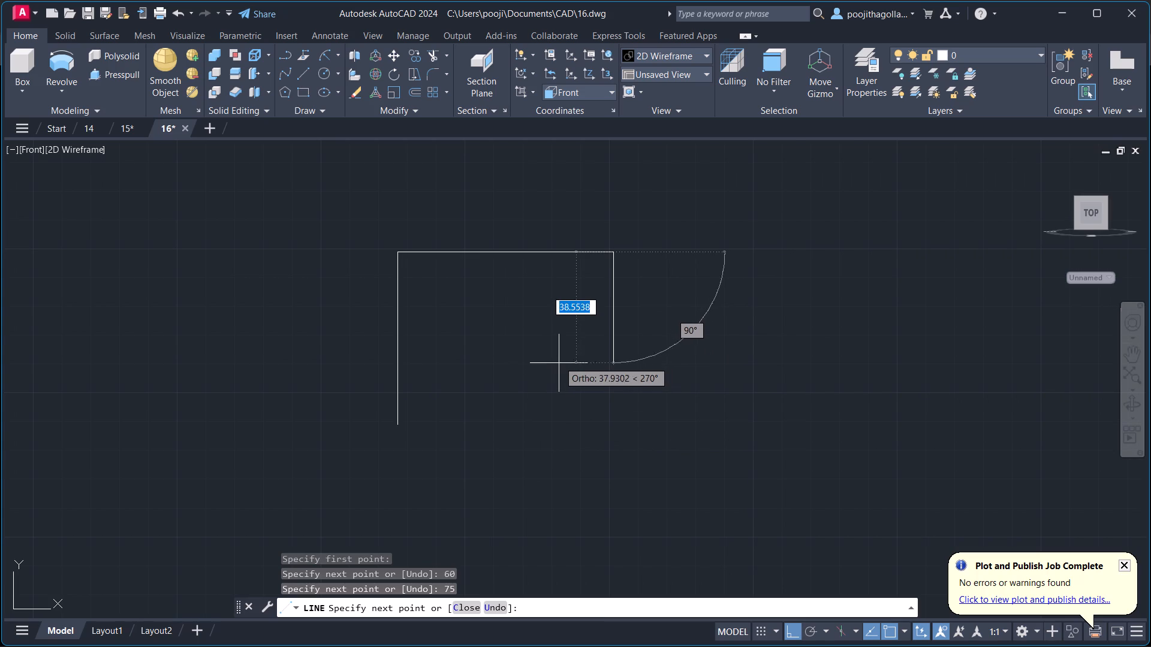
type("60")
key("Return")
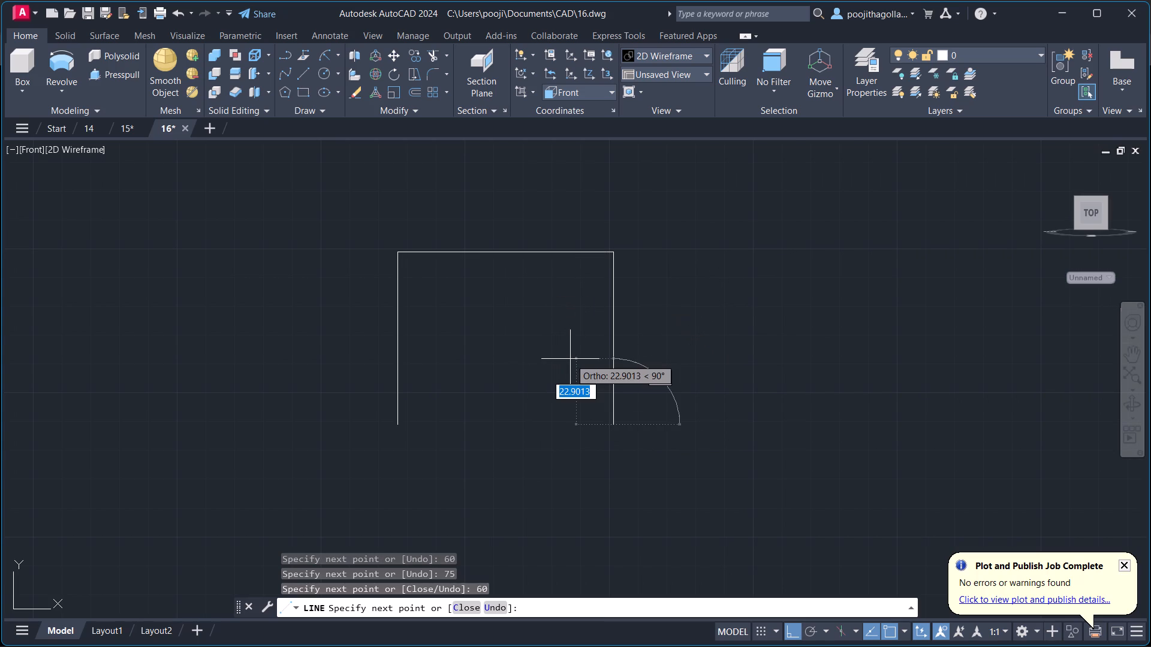
Complete the inverted-U profile with lines 20 inward, 40 up, 35 across and 40 down, closing it at the starting point.
scroll(526, 453, "up", 1)
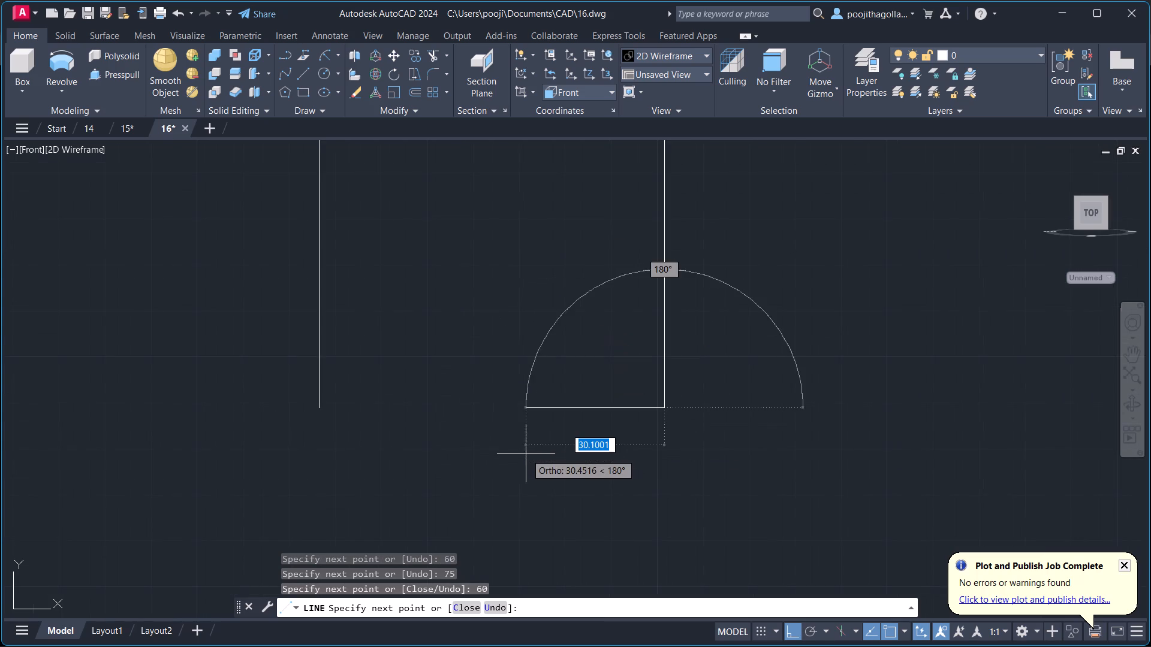
middle_click_drag(526, 453, 486, 521)
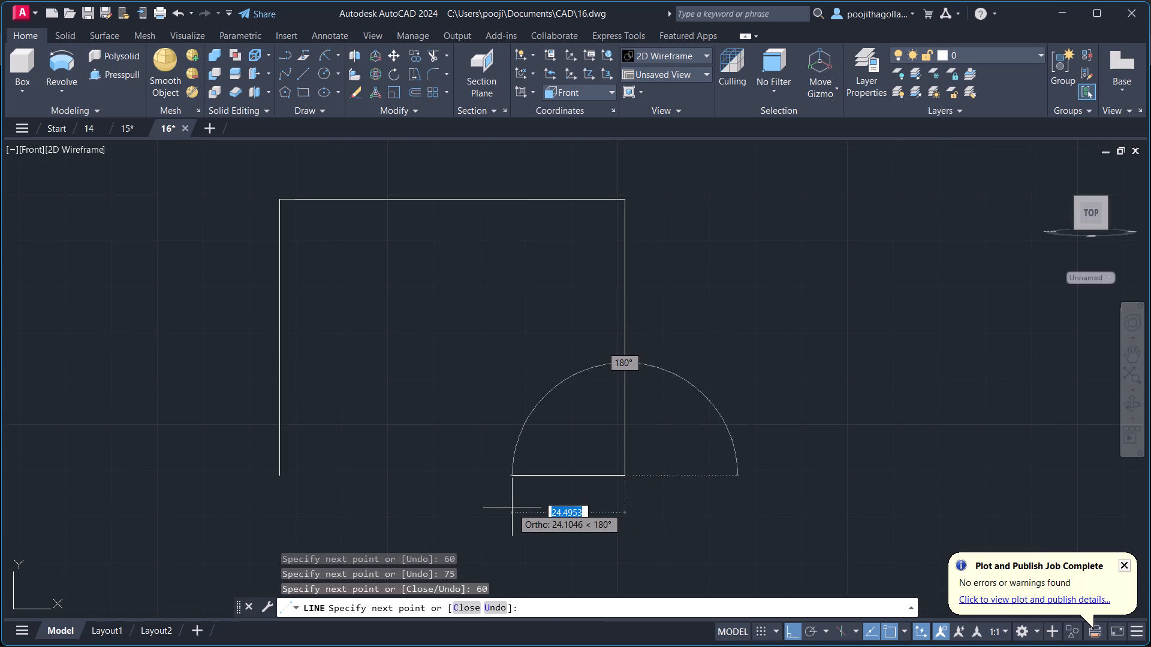
type("20")
key("Return")
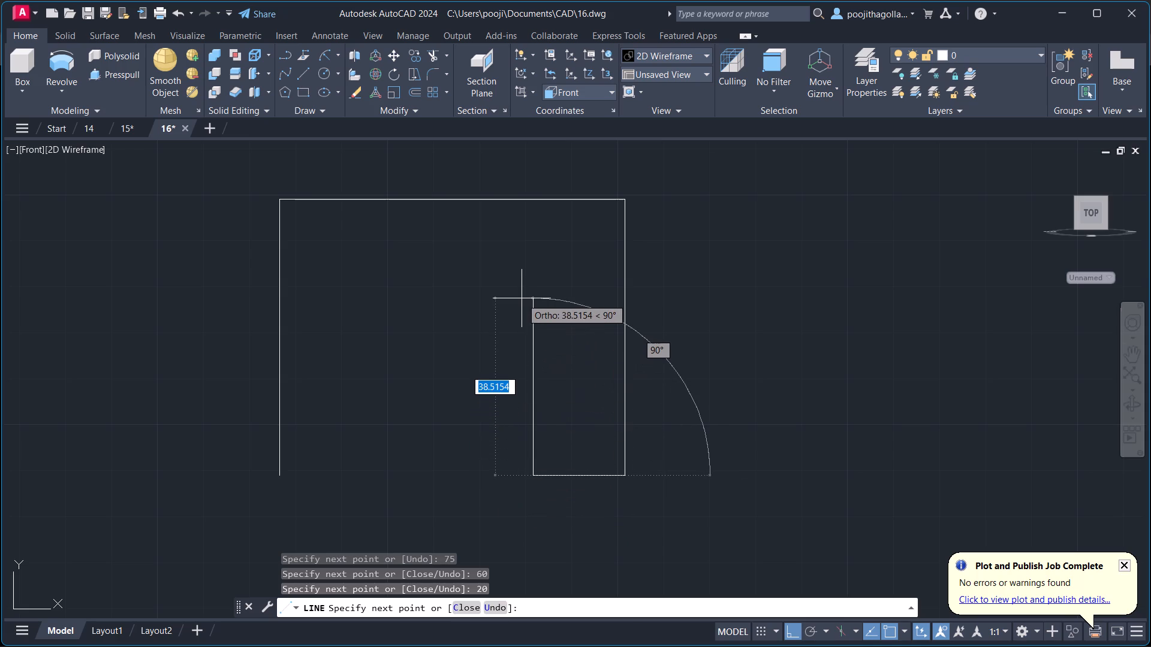
type("40")
key("Return")
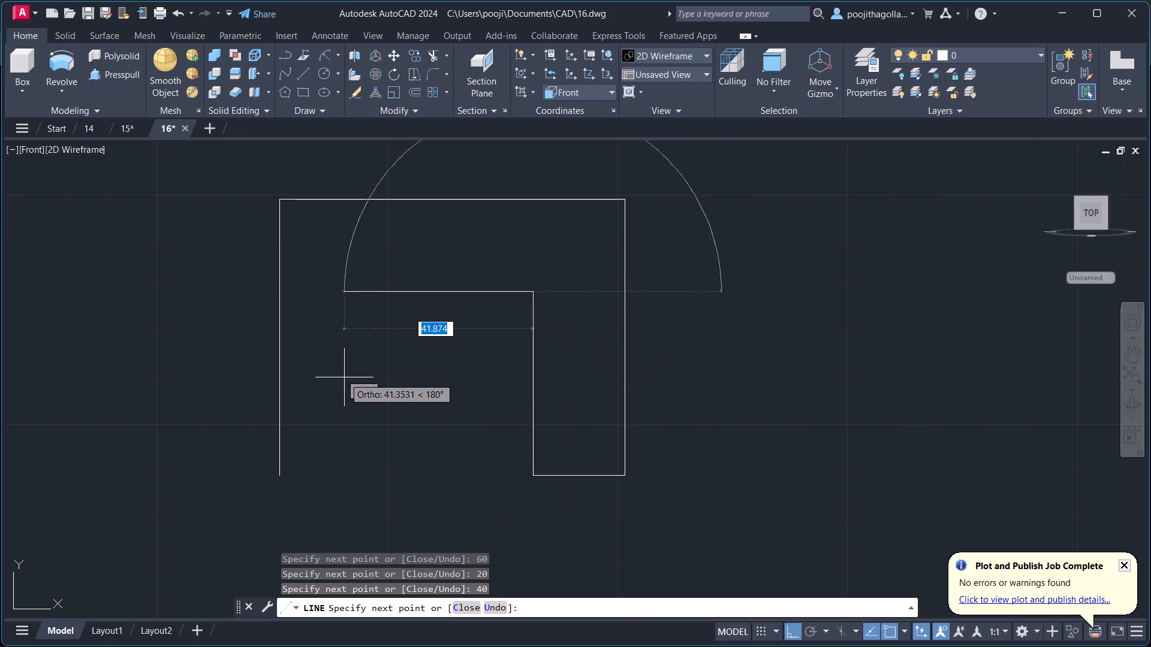
type("35")
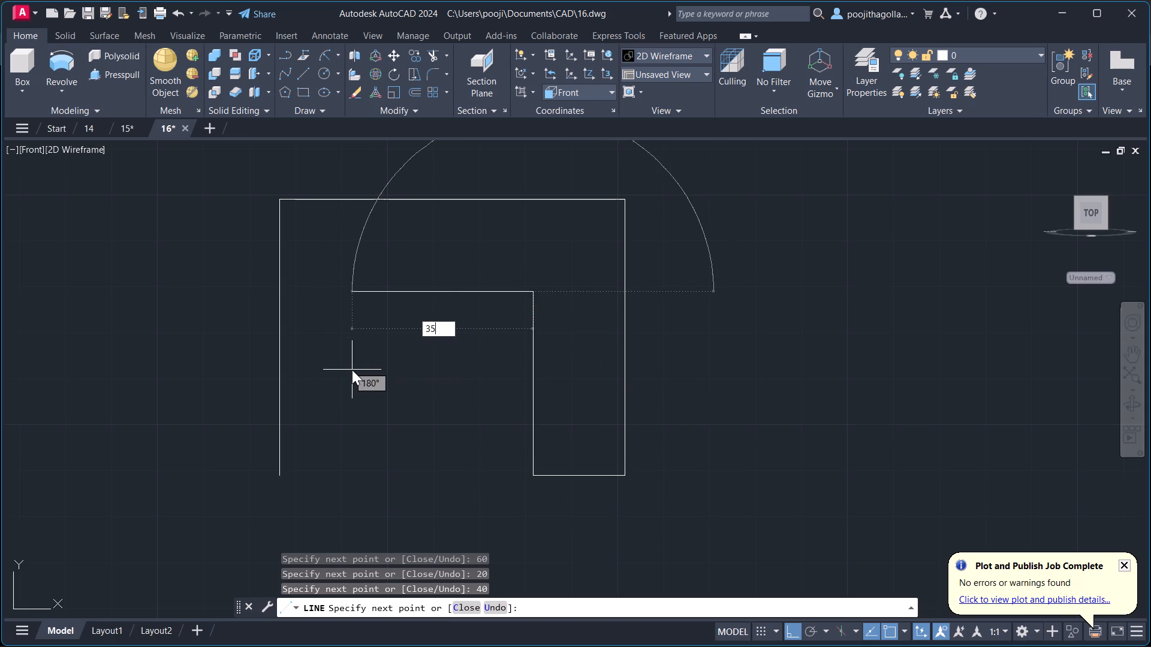
key("Return")
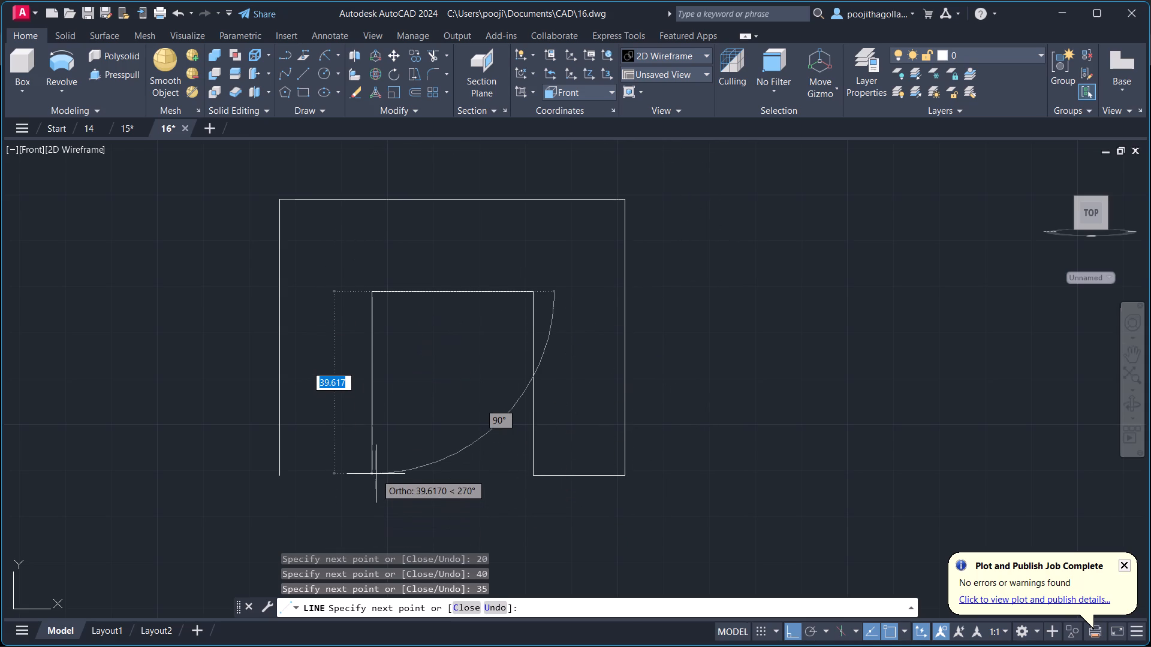
type("40")
key("Return")
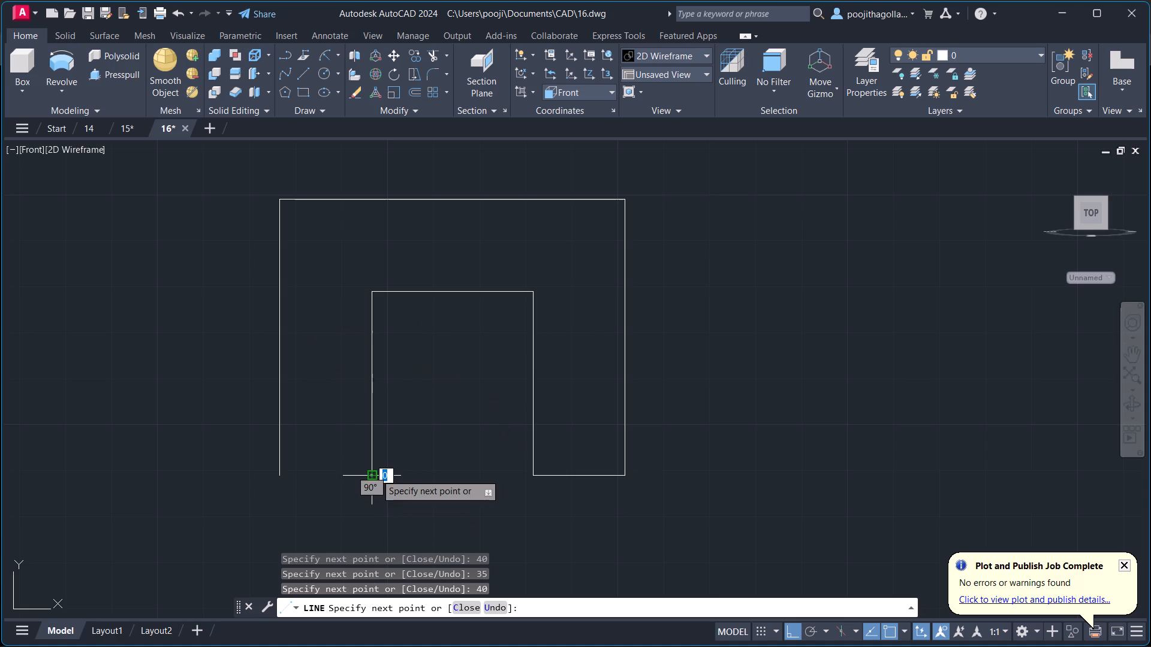
left_click(281, 476)
key("Escape")
Join all the lines of the inverted-U profile into a single polyline.
scroll(457, 379, "down", 2)
middle_click_drag(513, 329, 505, 378)
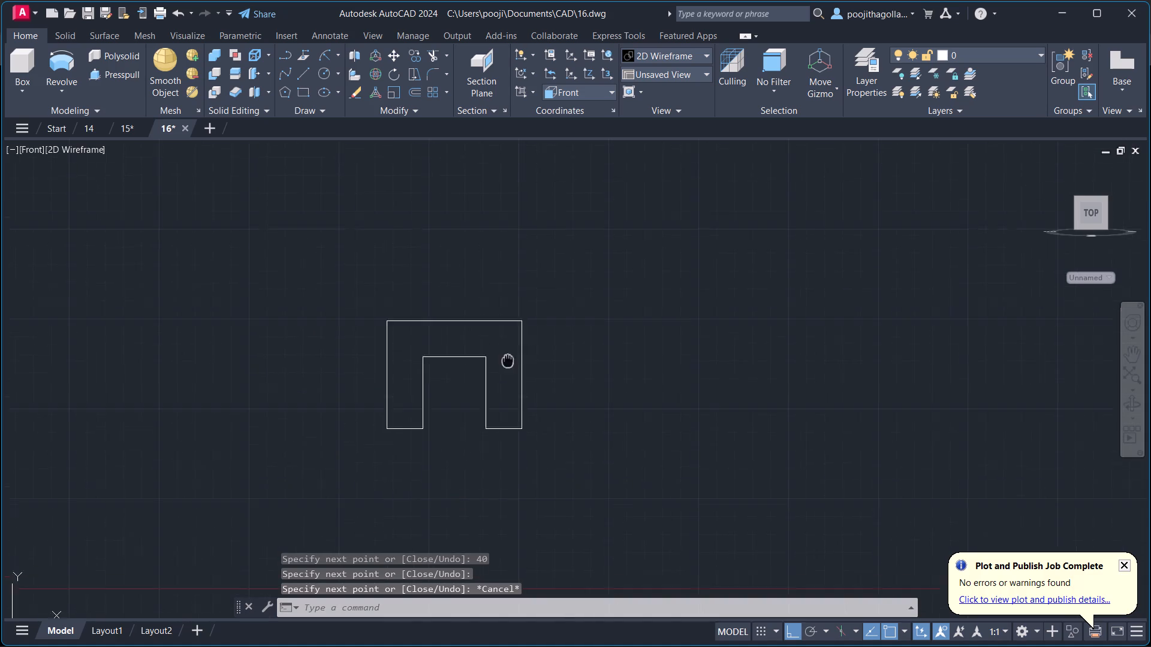
middle_click_drag(505, 378, 502, 396)
left_click(599, 336)
left_click(284, 491)
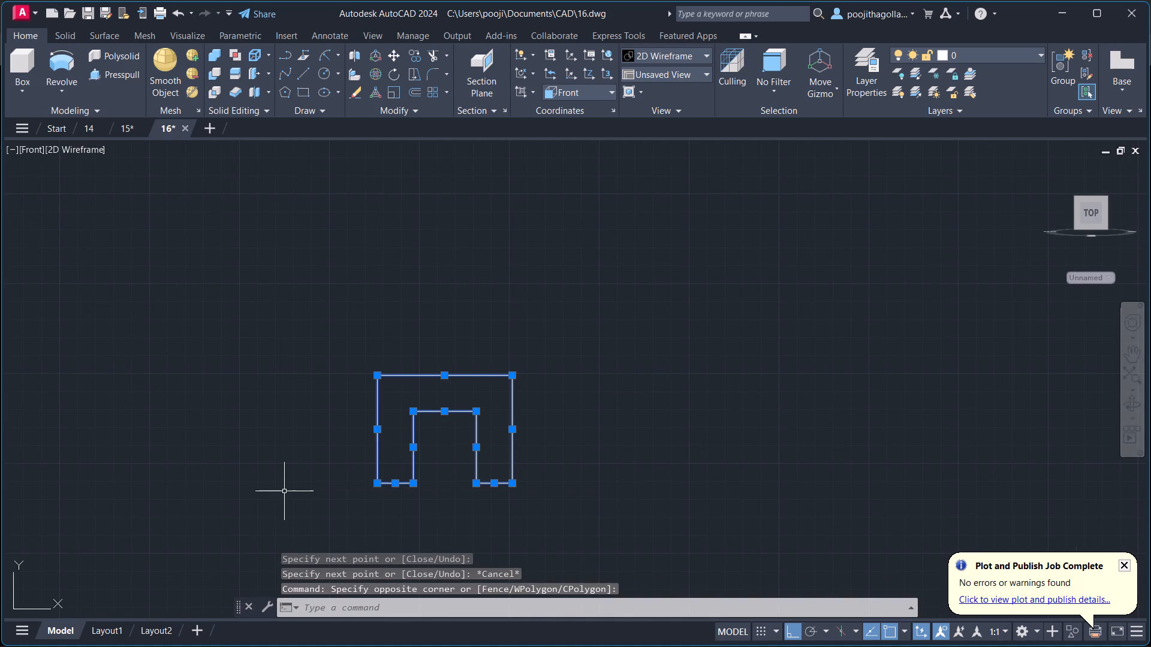
key("j")
key("Return")
Presspull the inverted-U profile by 90 into a solid block with a channel through its underside.
scroll(278, 497, "up", 1)
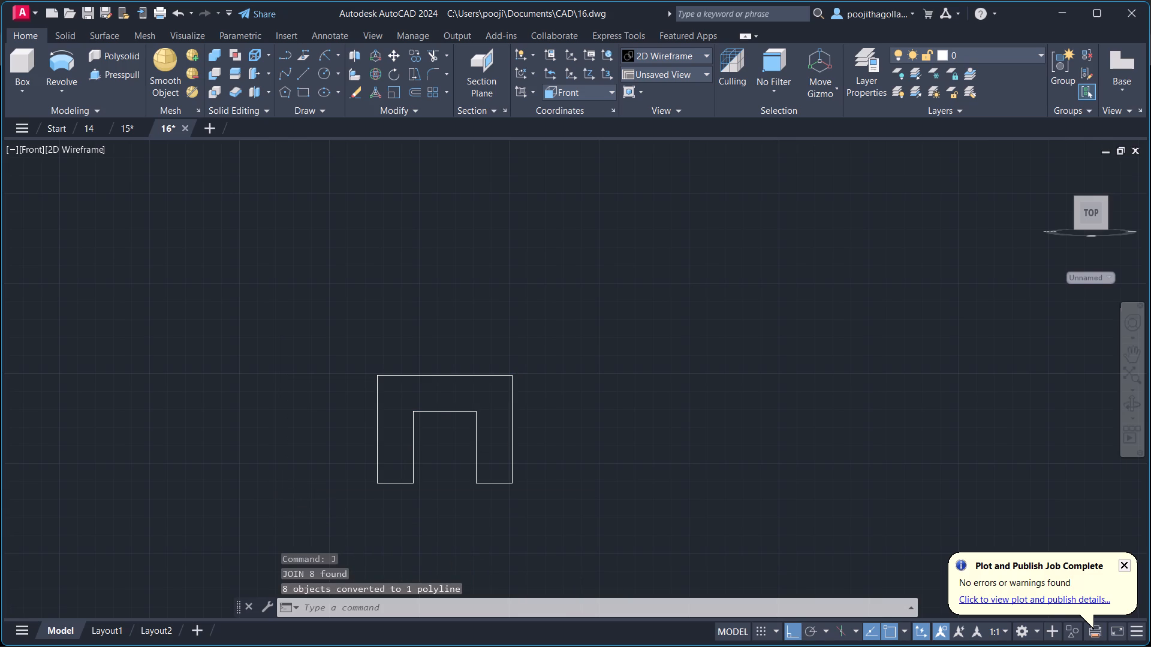
scroll(534, 429, "up", 1)
middle_click_drag(531, 426, 474, 437)
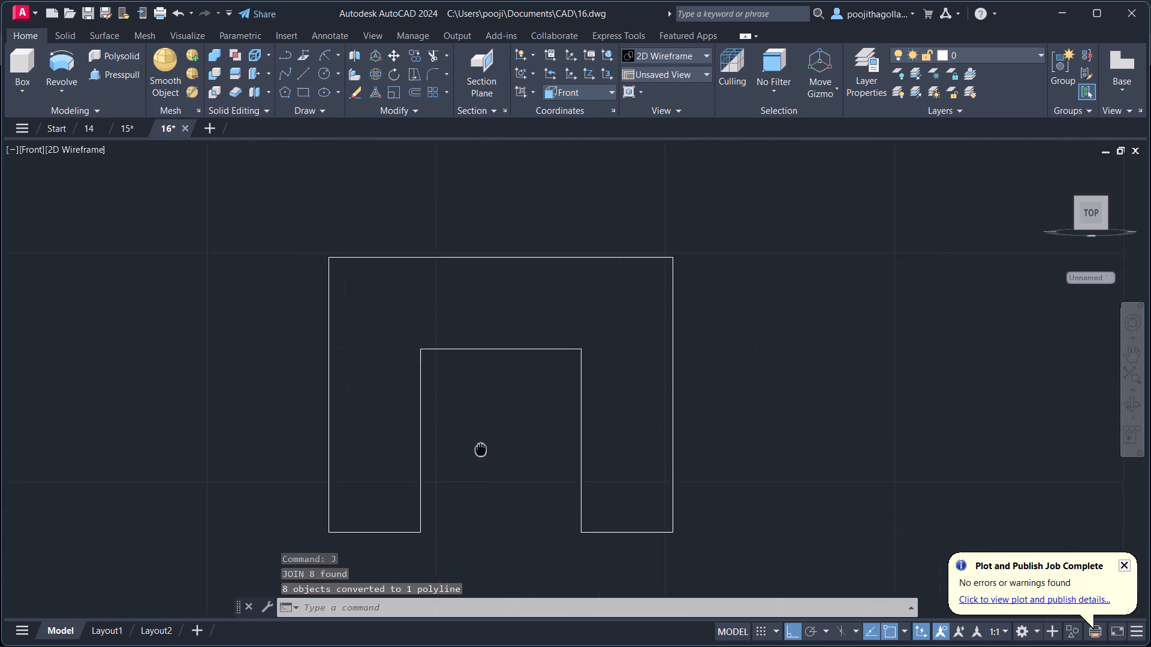
middle_click_drag(474, 437, 458, 421)
scroll(248, 388, "up", 1, "shift")
middle_click_drag(248, 388, 345, 400, "shift")
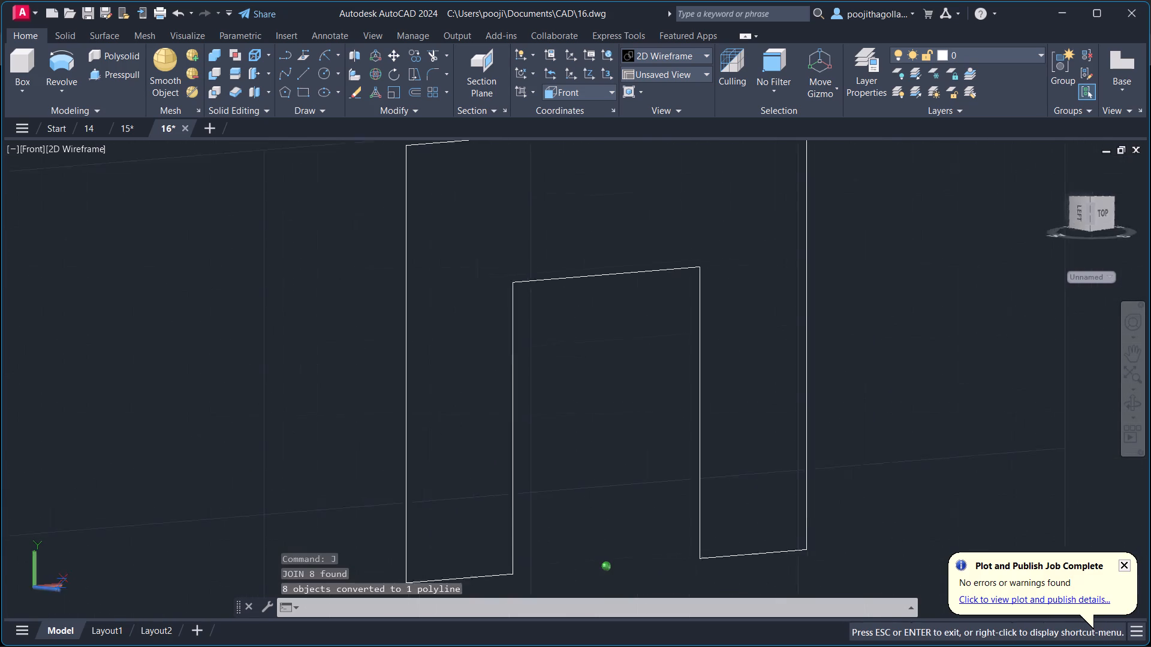
middle_click_drag(345, 400, 346, 421, "shift")
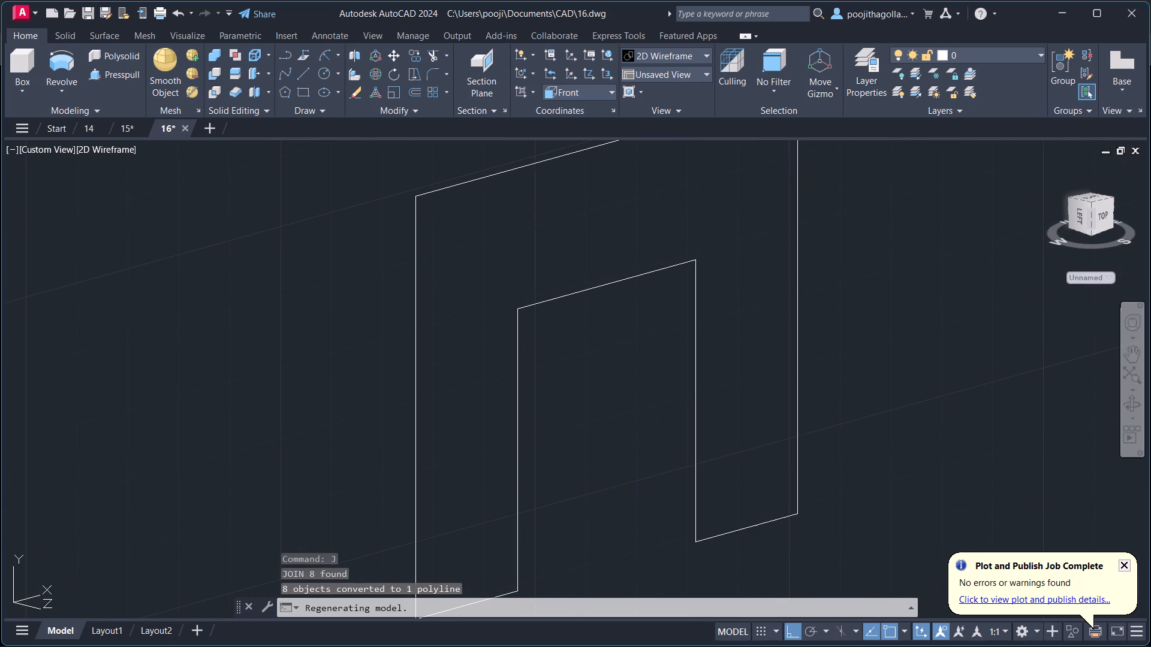
scroll(456, 398, "down", 2)
middle_click_drag(498, 382, 501, 397)
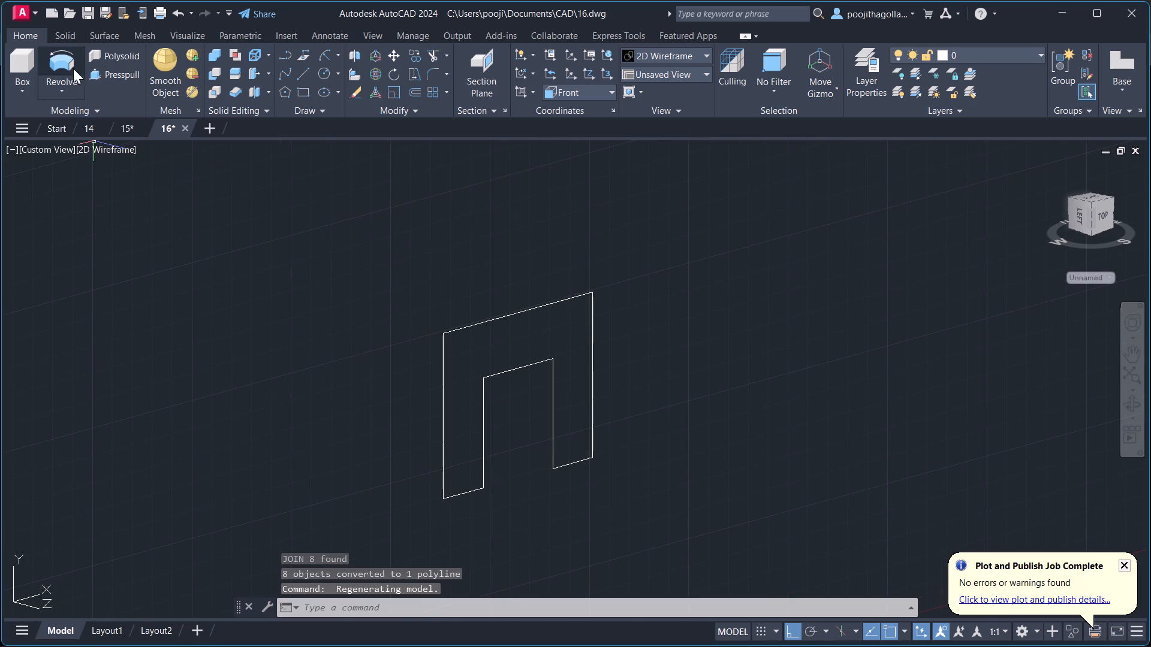
left_click(115, 74)
left_click(552, 331)
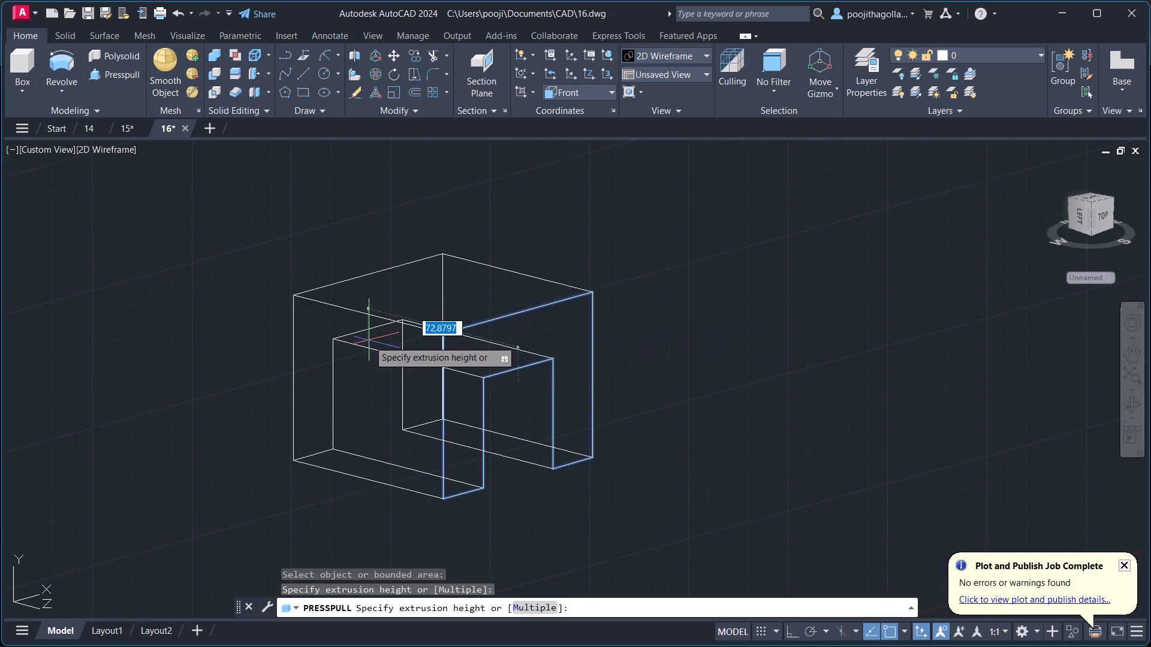
type("90")
key("Return")
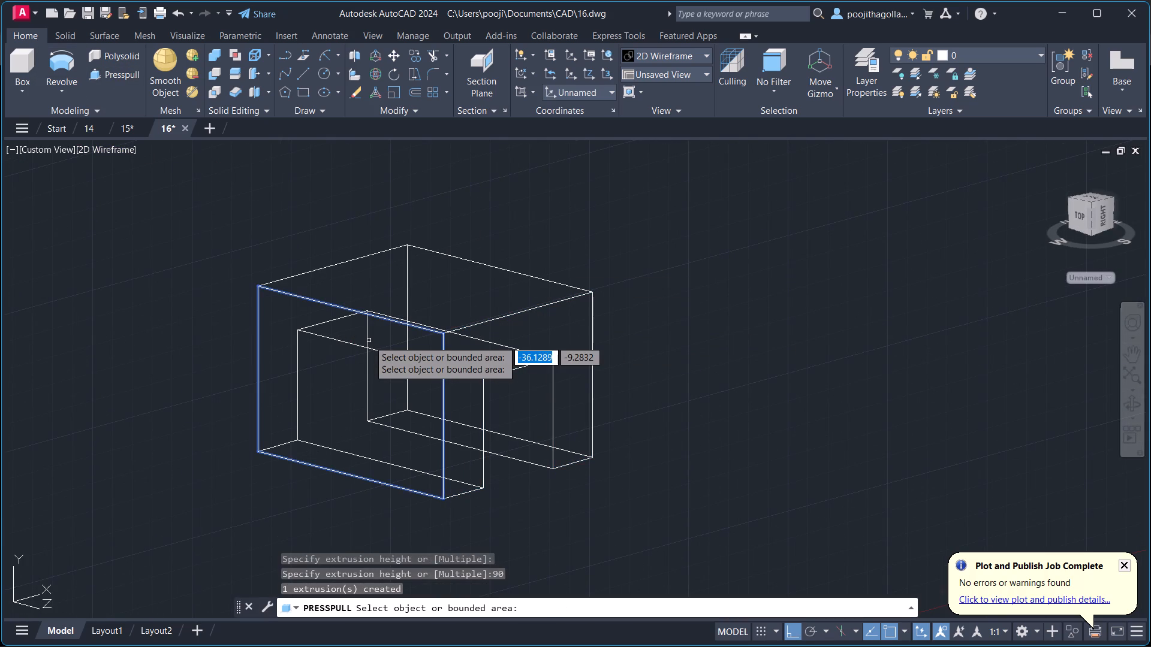
key("Escape")
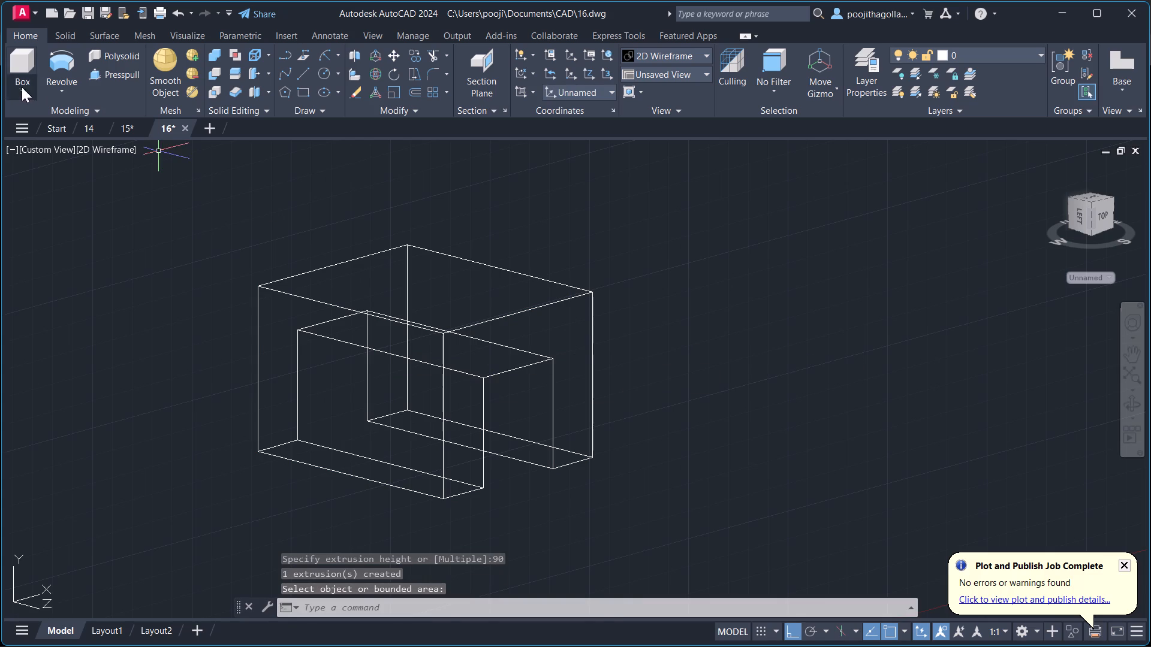
Change the model's visual style to Shades of Gray.
left_click(124, 153)
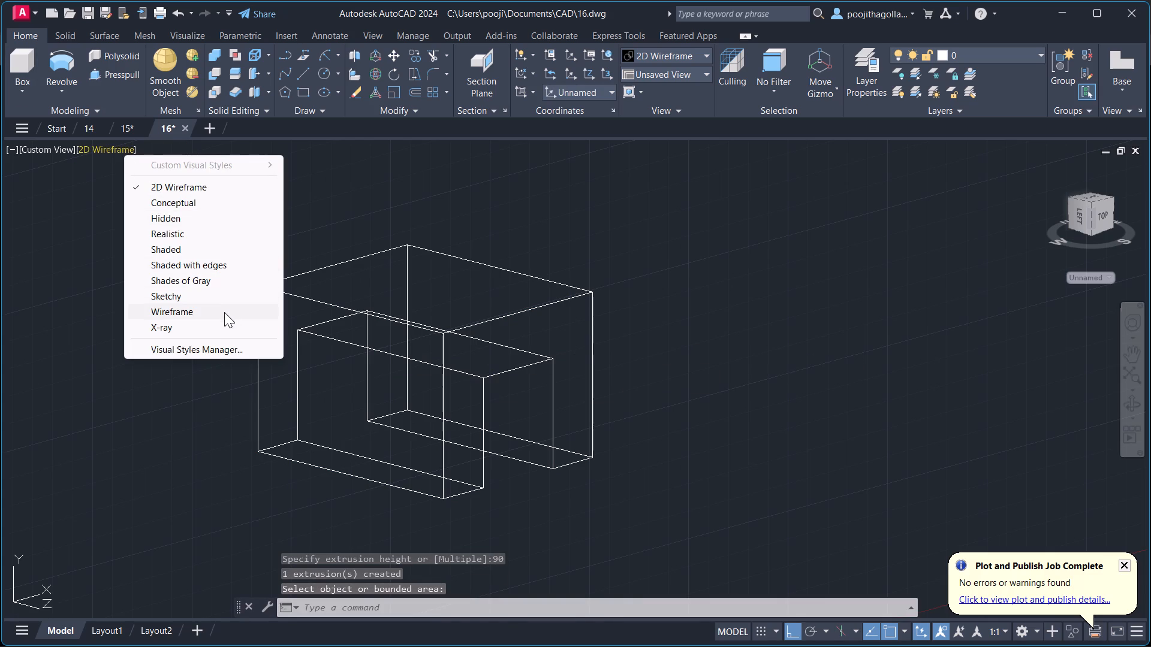
left_click(216, 282)
scroll(482, 369, "down", 1)
middle_click_drag(714, 321, 694, 317, "shift")
scroll(80, 424, "up", 1)
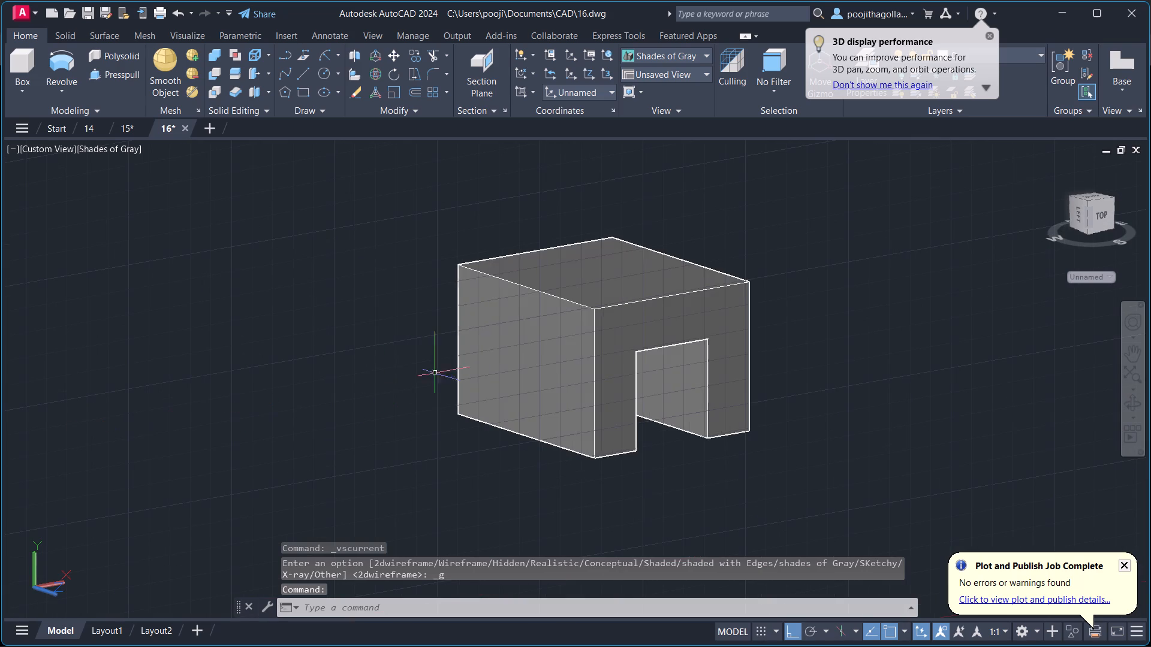
middle_click_drag(516, 355, 413, 398)
middle_click_drag(462, 385, 439, 368)
scroll(439, 368, "up", 1)
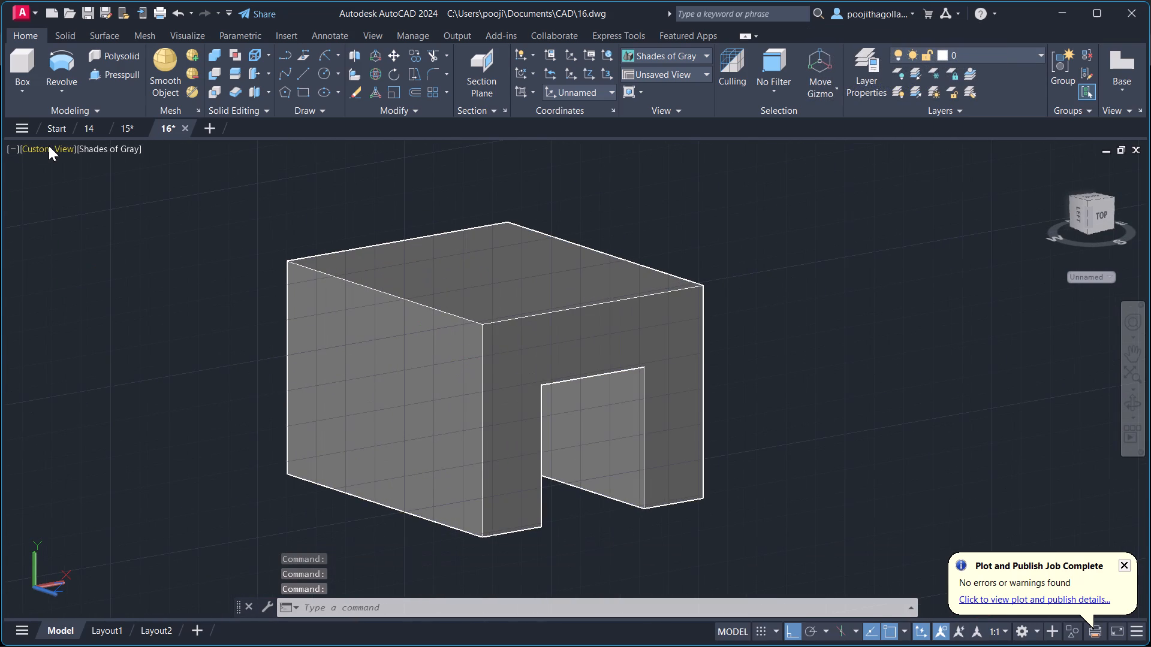
In the Left view, draw a 90 horizontal line in empty space beside the solid as a side profile's base.
left_click(49, 146)
key("Escape")
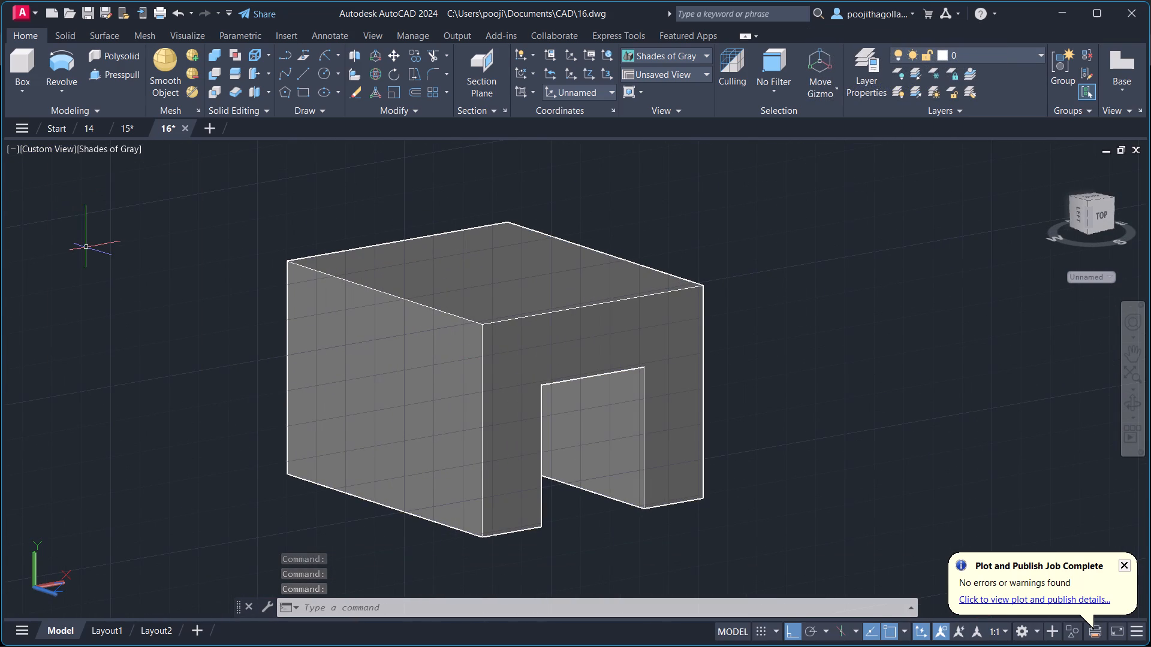
left_click(35, 149)
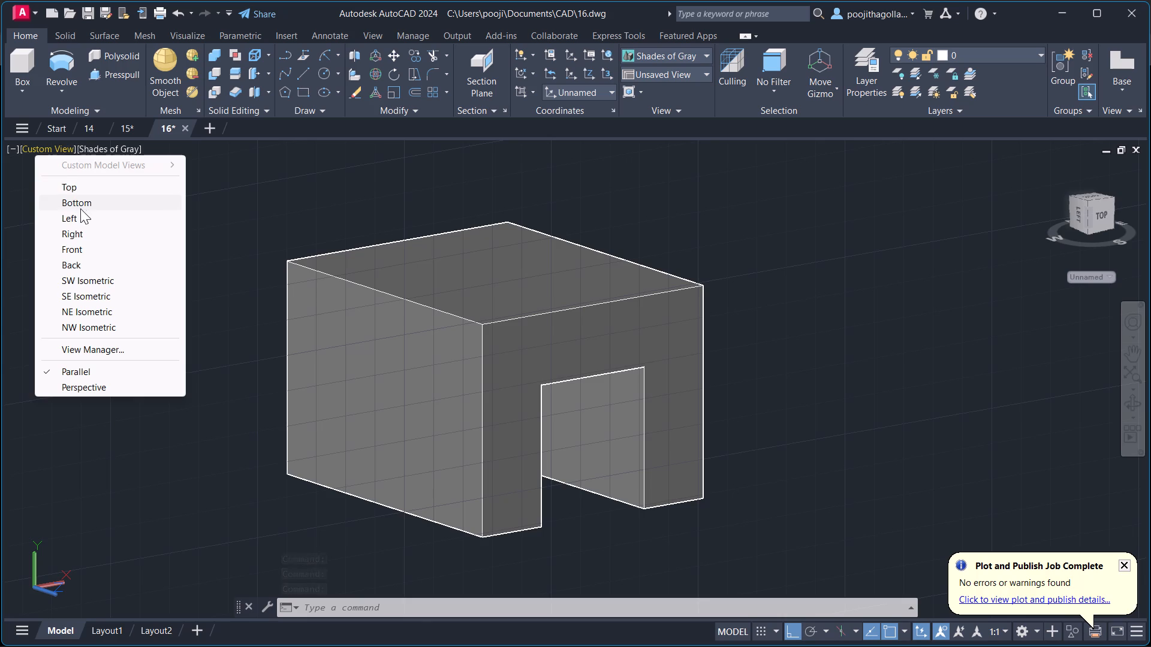
left_click(83, 222)
scroll(680, 336, "down", 3)
middle_click_drag(730, 334, 116, 442)
key("l")
key("Return")
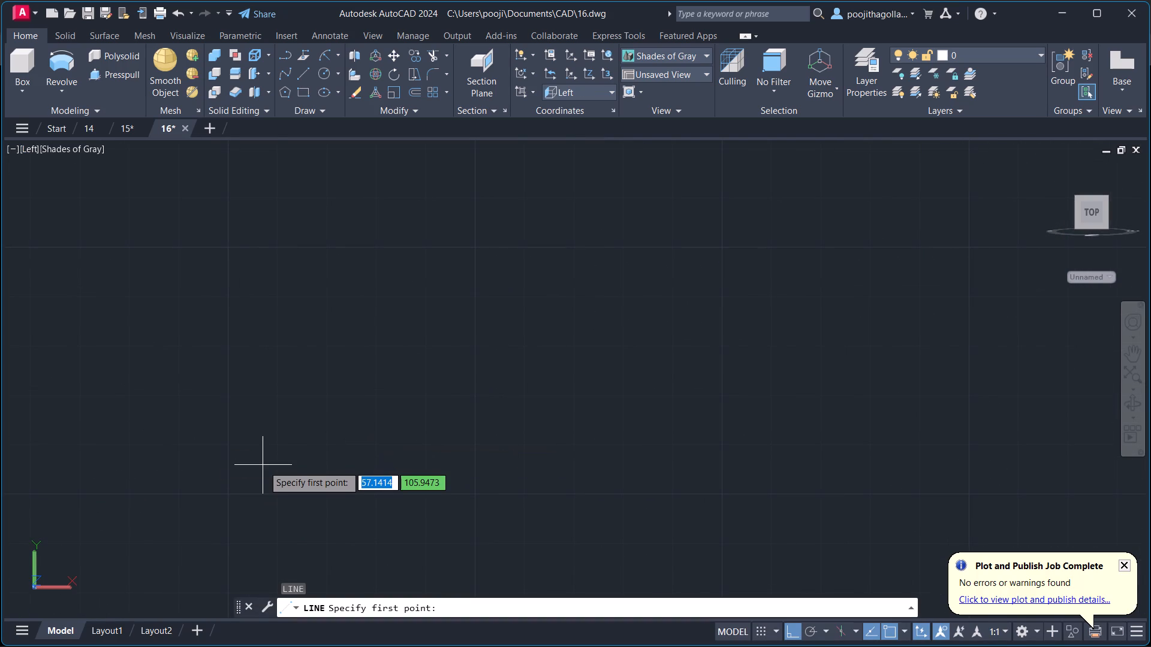
left_click(226, 472)
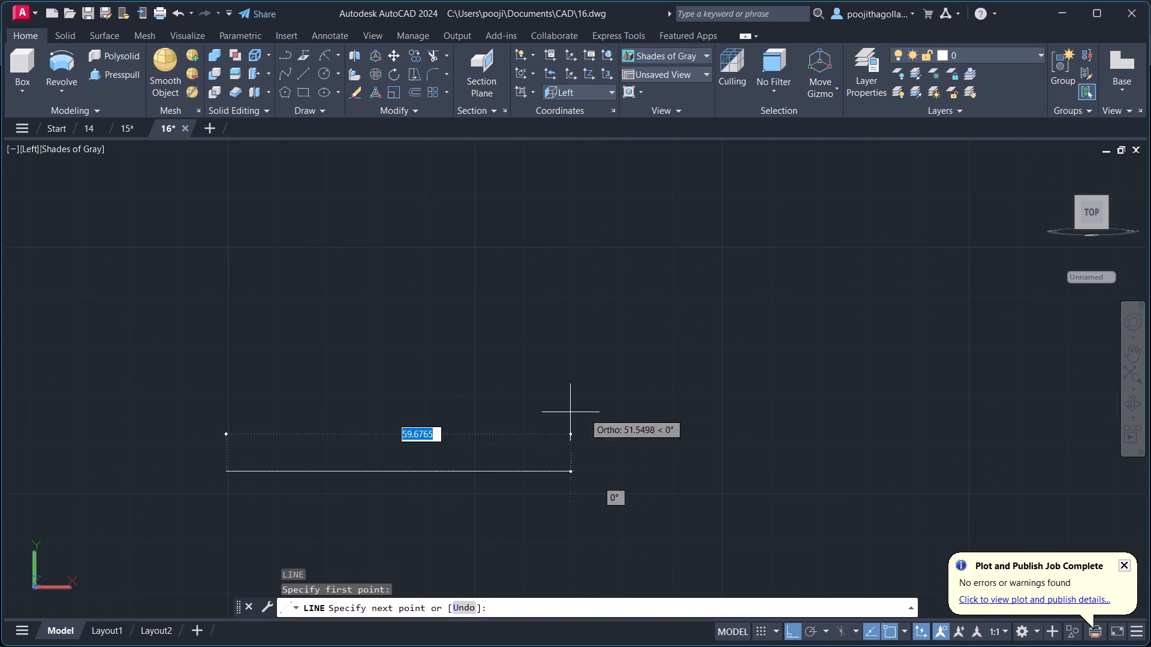
type("90")
key("Return")
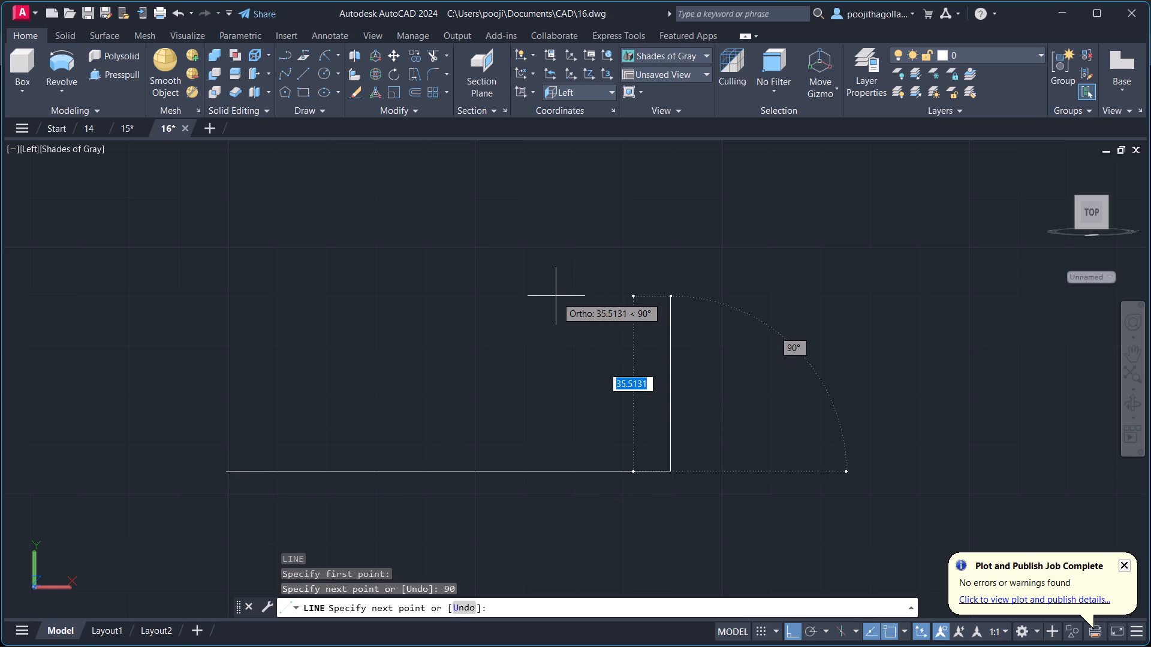
key("Escape")
From the base line's left end, draw lines 40 up and 45 right, closing with a sloped line to the base's right end.
key("l")
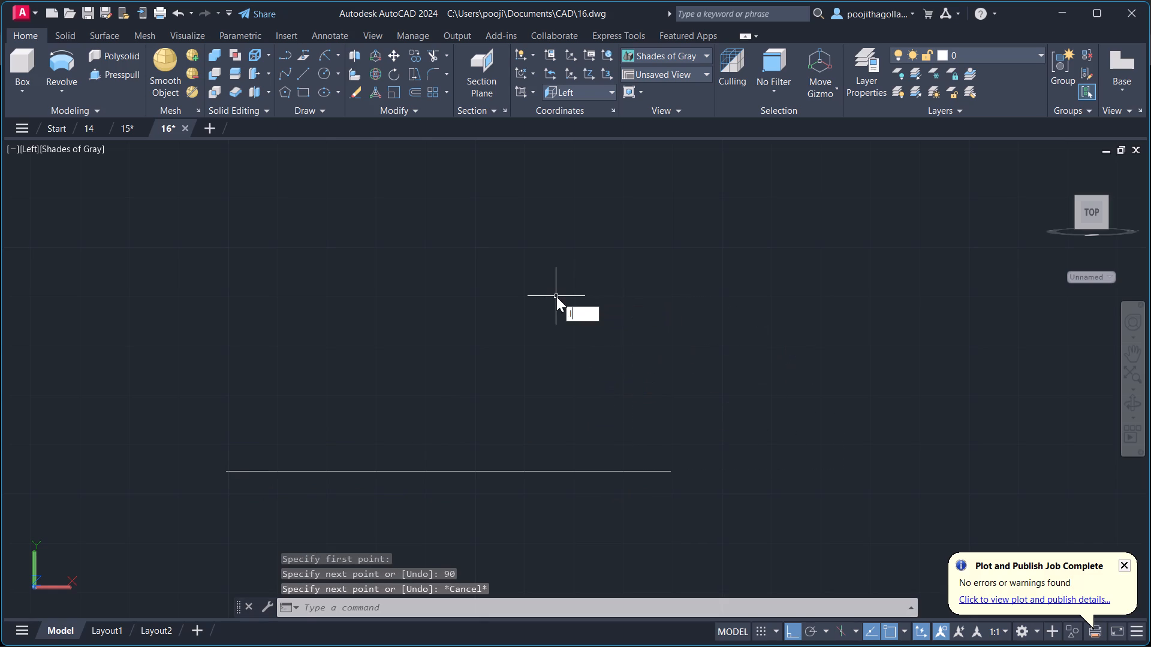
key("Return")
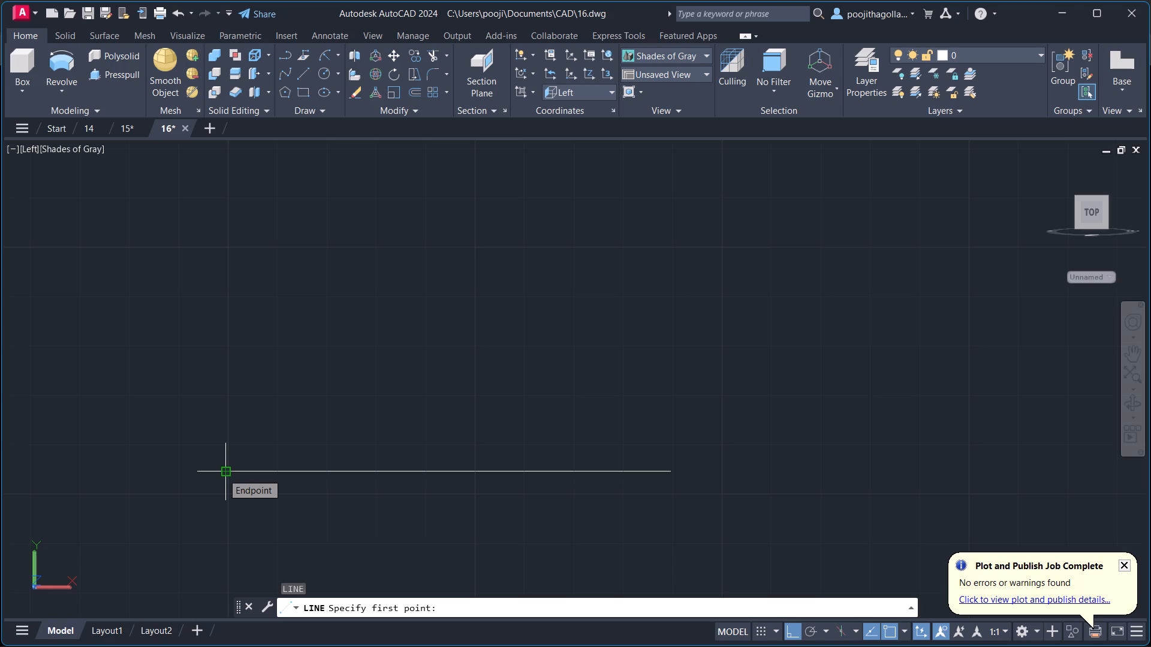
left_click(222, 473)
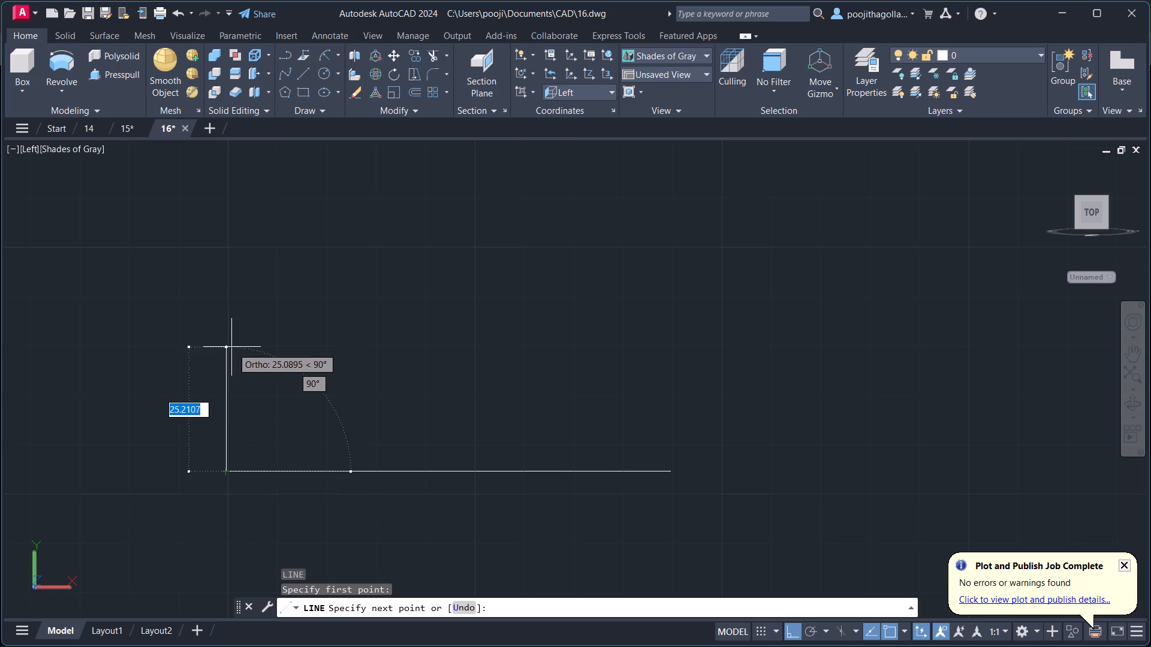
type("40")
key("Return")
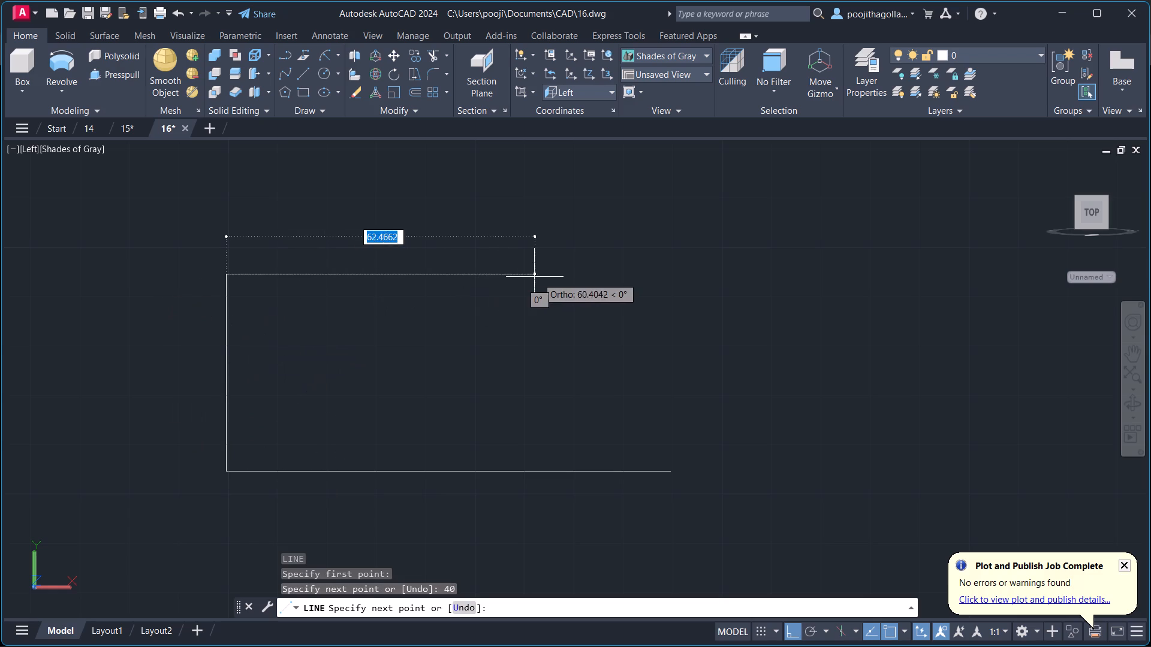
scroll(468, 322, "up", 1)
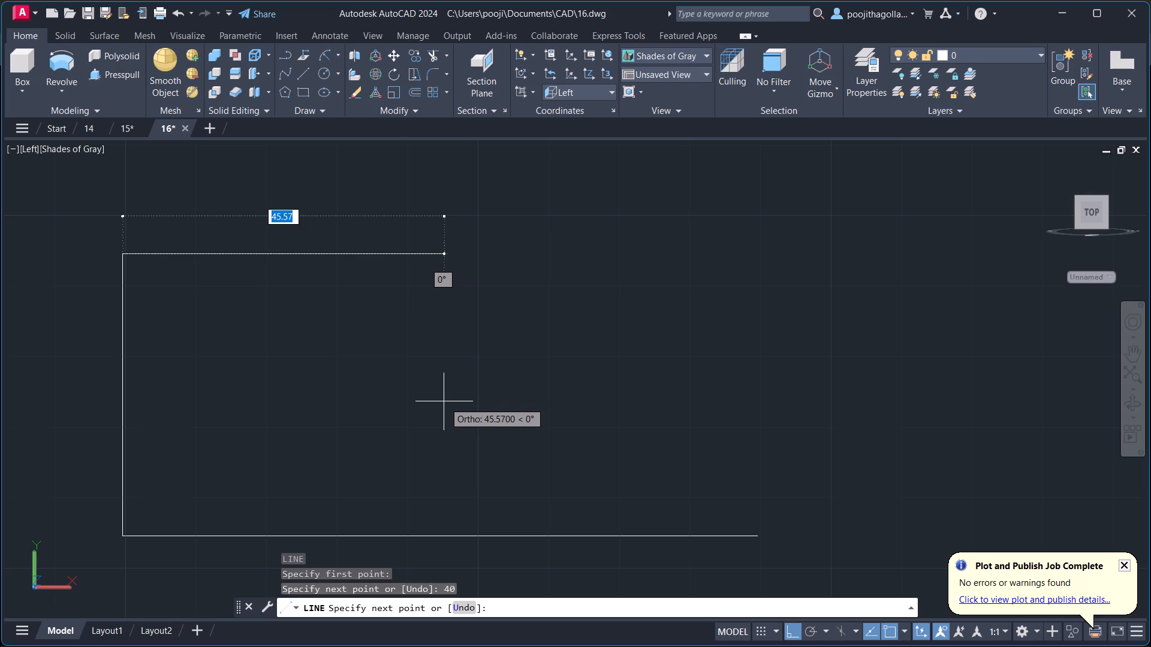
type("45")
key("Return")
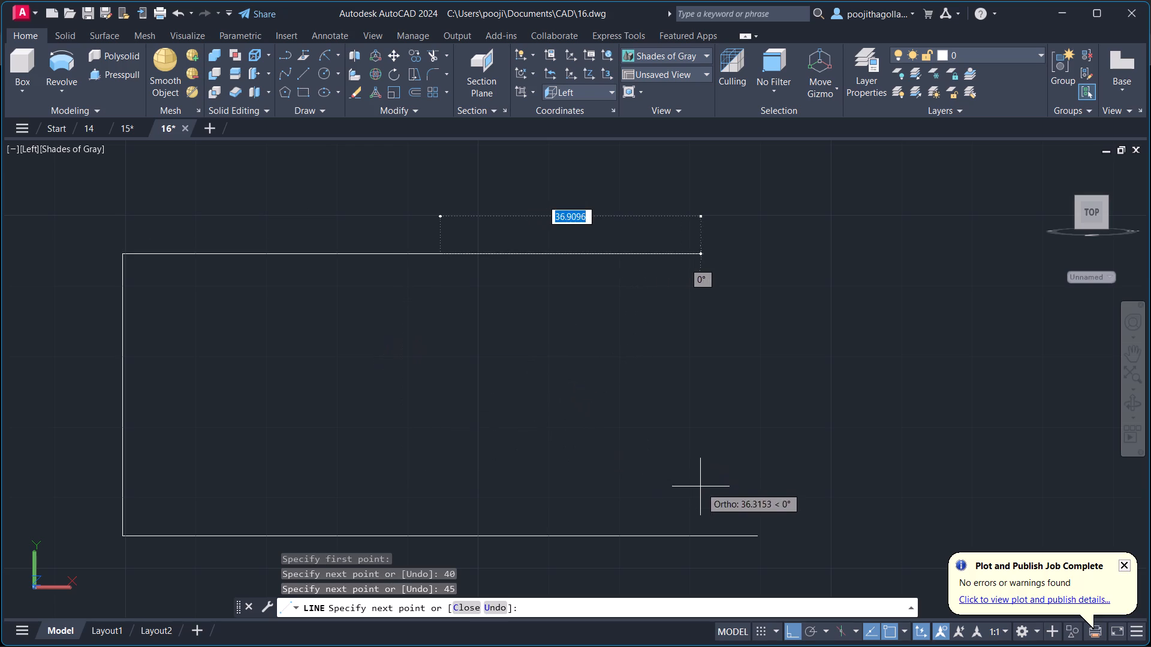
left_click(758, 540)
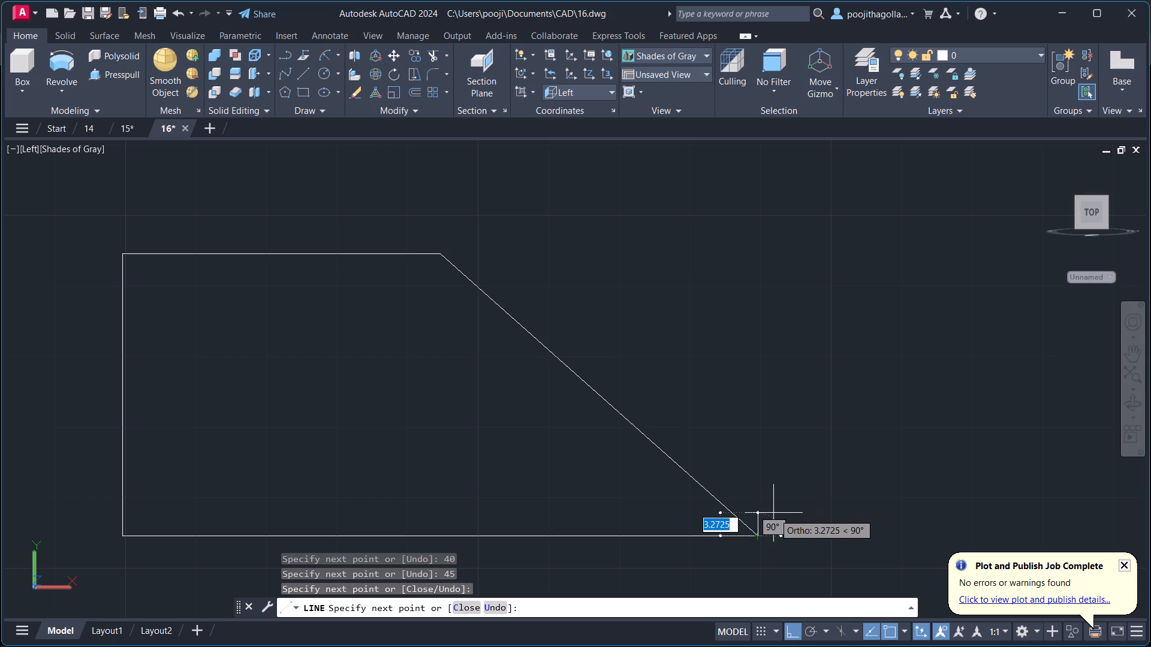
scroll(774, 513, "up", 1)
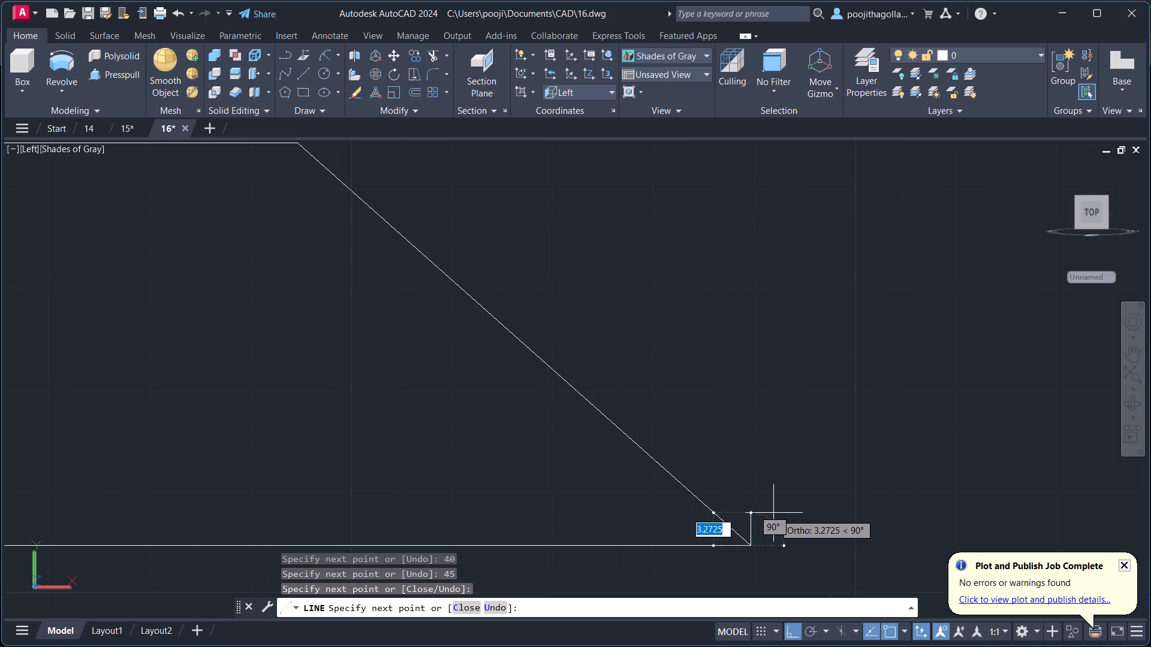
scroll(749, 542, "down", 2)
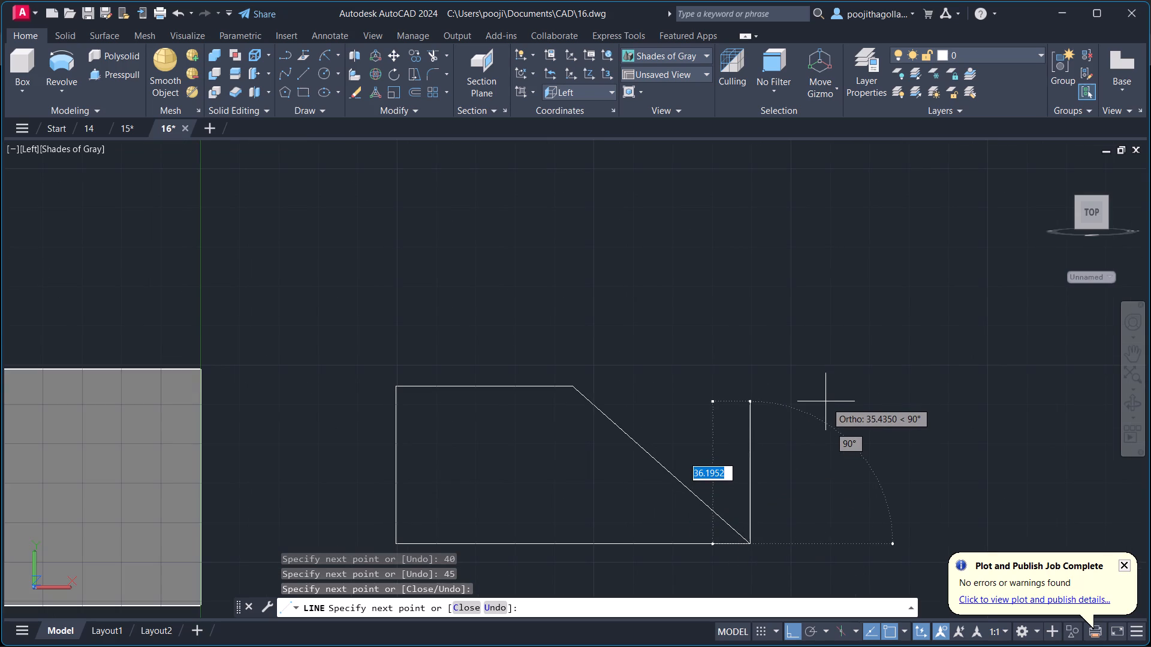
key("Escape")
Fillet the corner between the profile's top line and sloped line with radius 18.
scroll(746, 436, "up", 1)
middle_click_drag(709, 456, 739, 425)
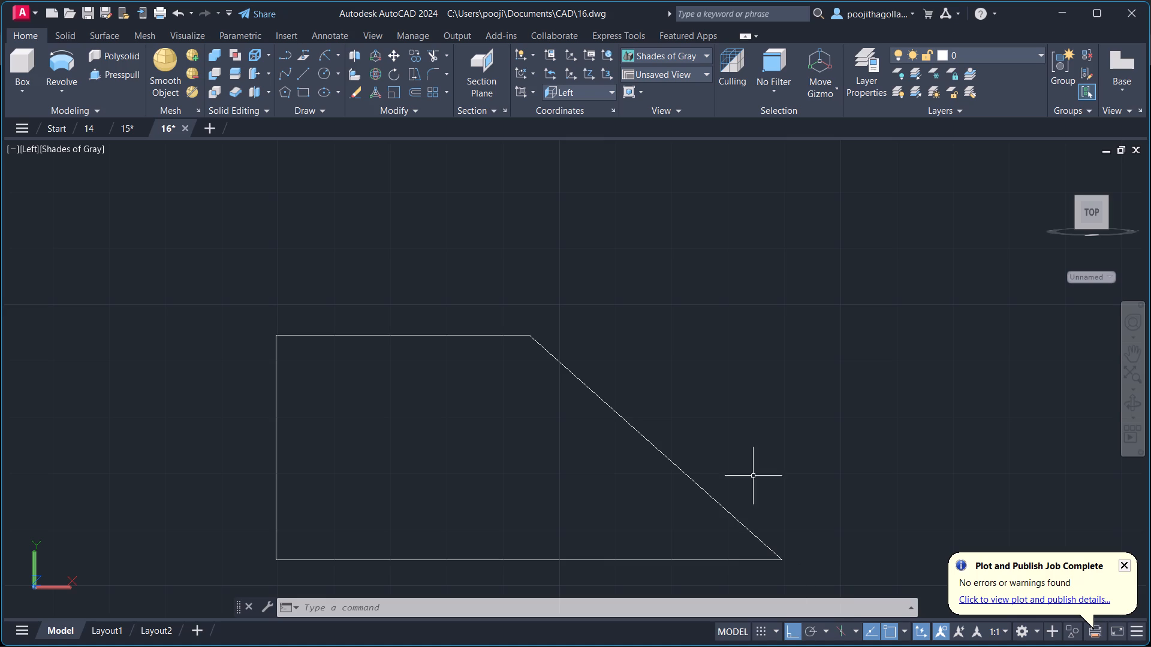
key("f")
key("Return")
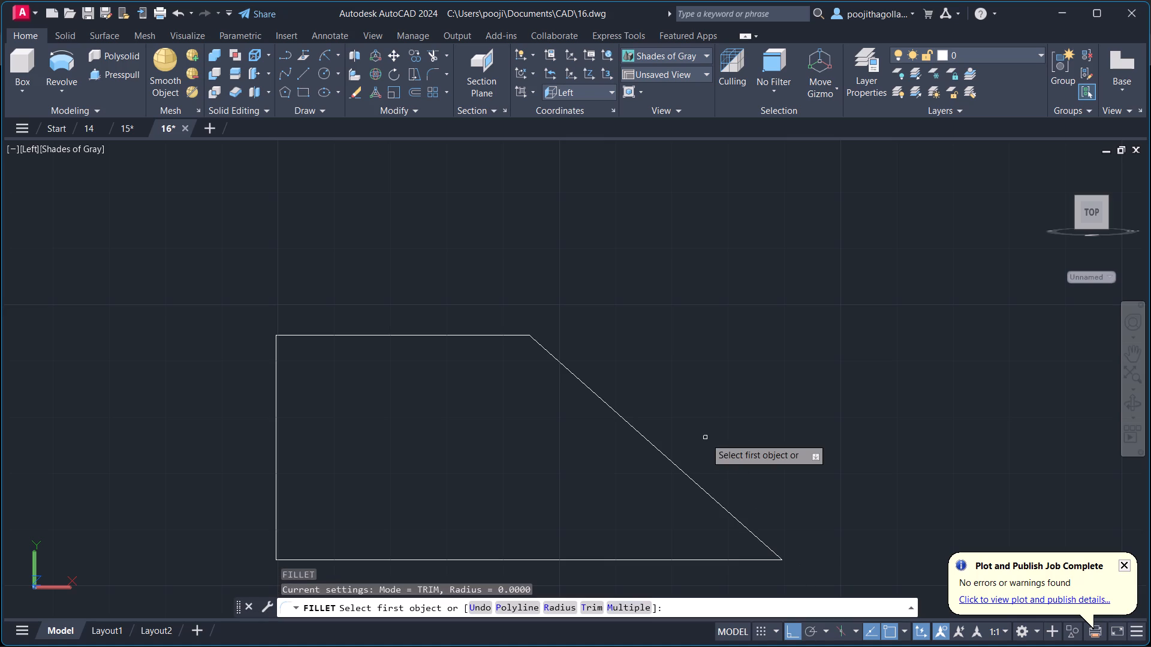
key("r")
key("Return")
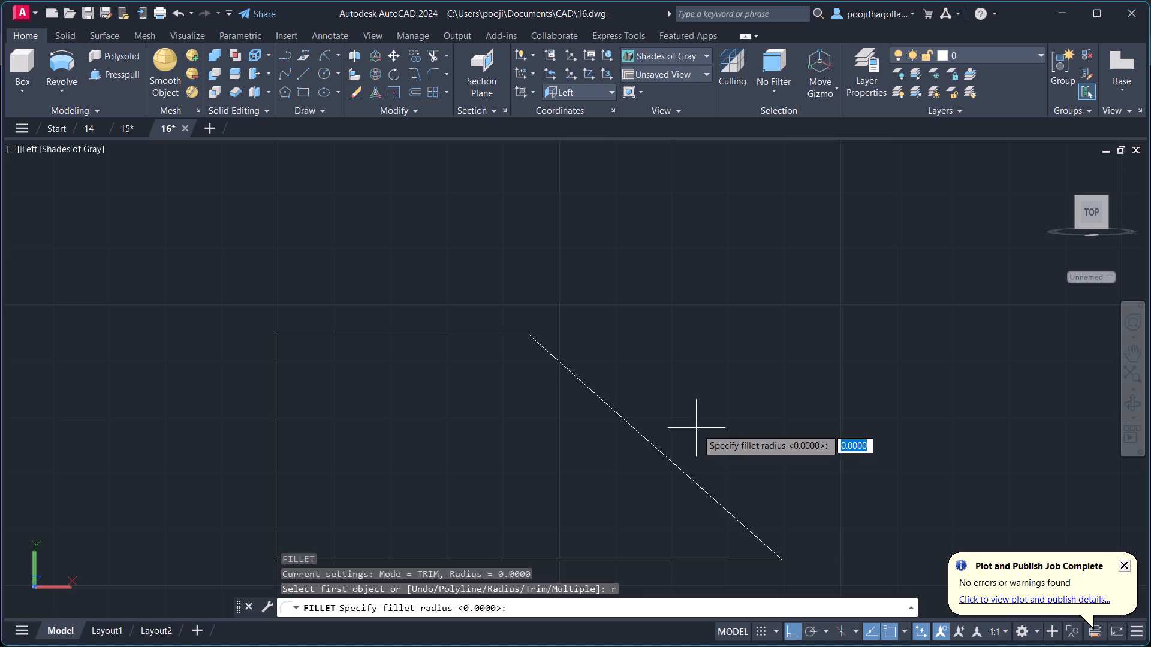
type("18")
key("Return")
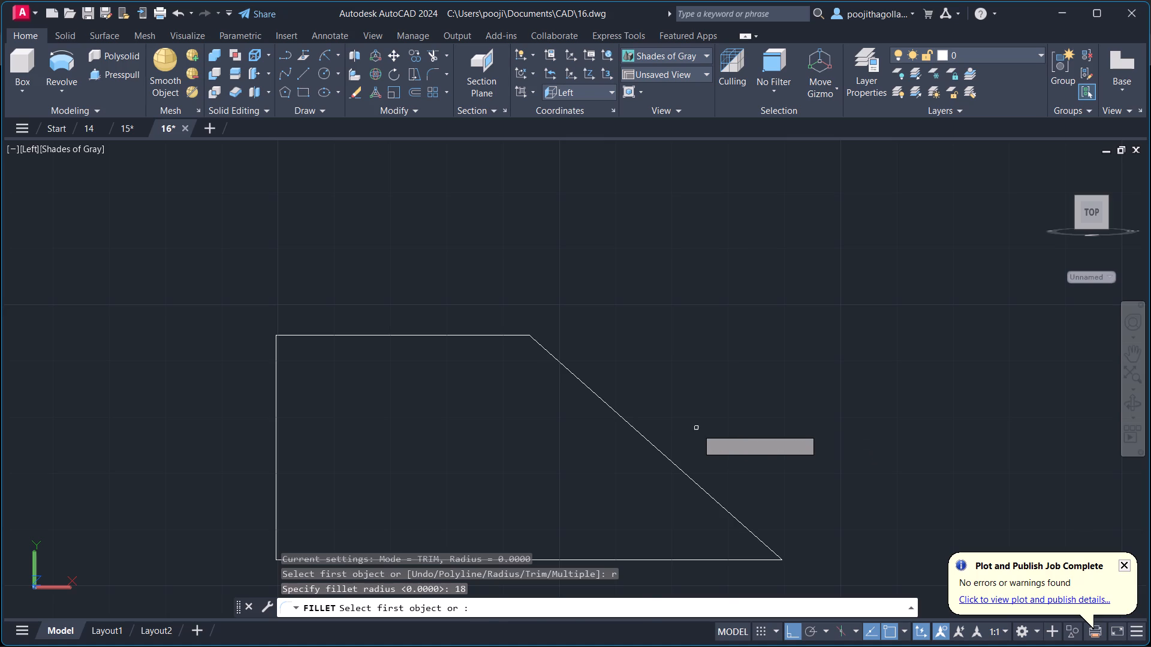
left_click(492, 335)
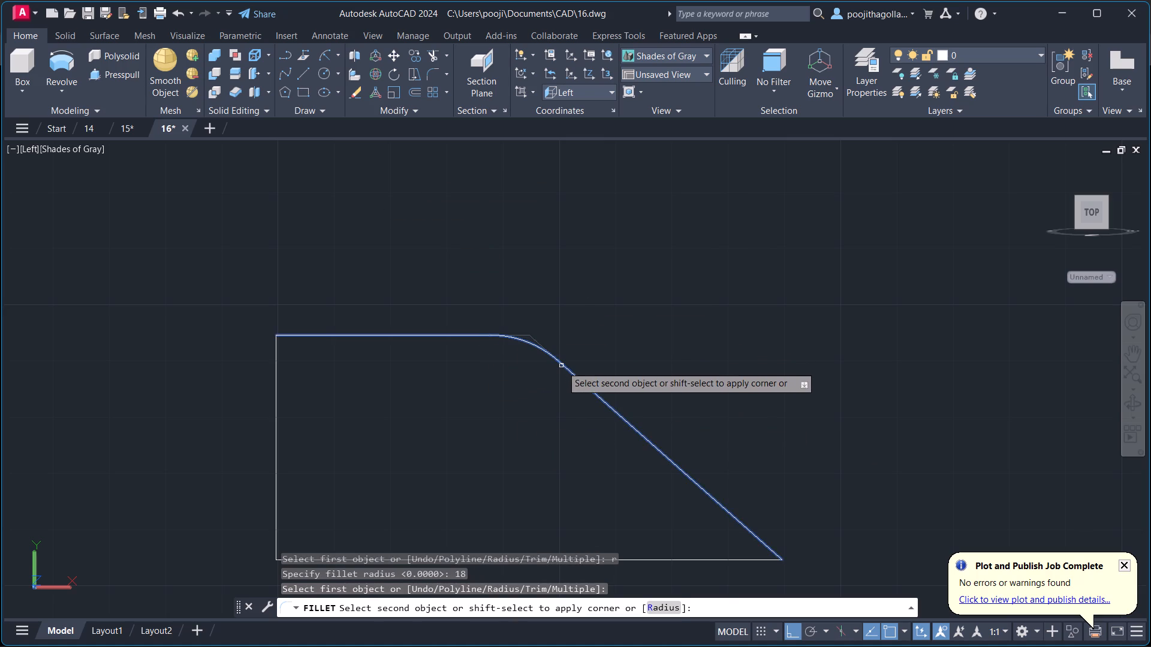
left_click(562, 366)
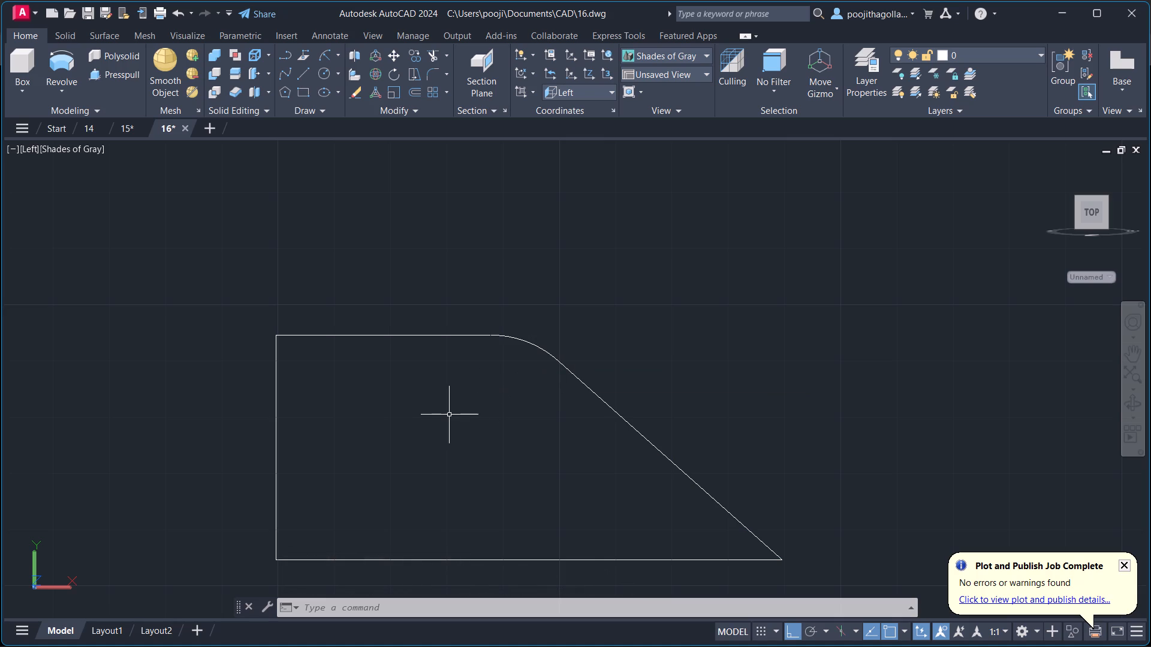
Join all the lines and the fillet arc of the side profile into a single polyline.
scroll(450, 415, "down", 1)
middle_click_drag(465, 454, 458, 438)
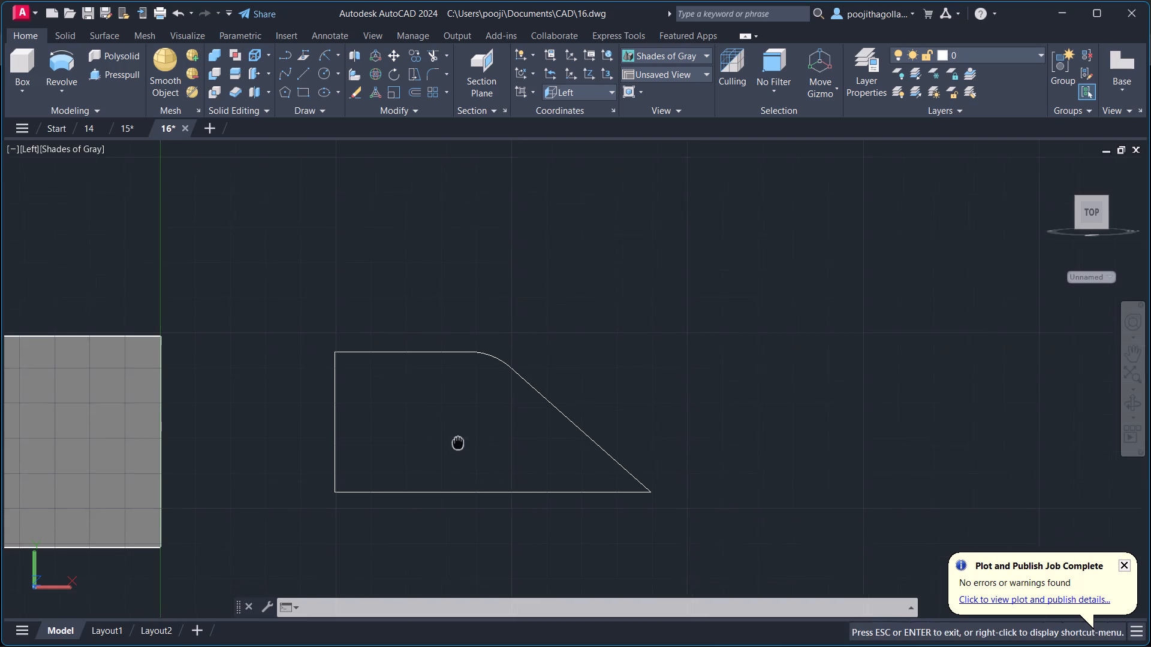
middle_click_drag(458, 438, 462, 387)
left_click(645, 261)
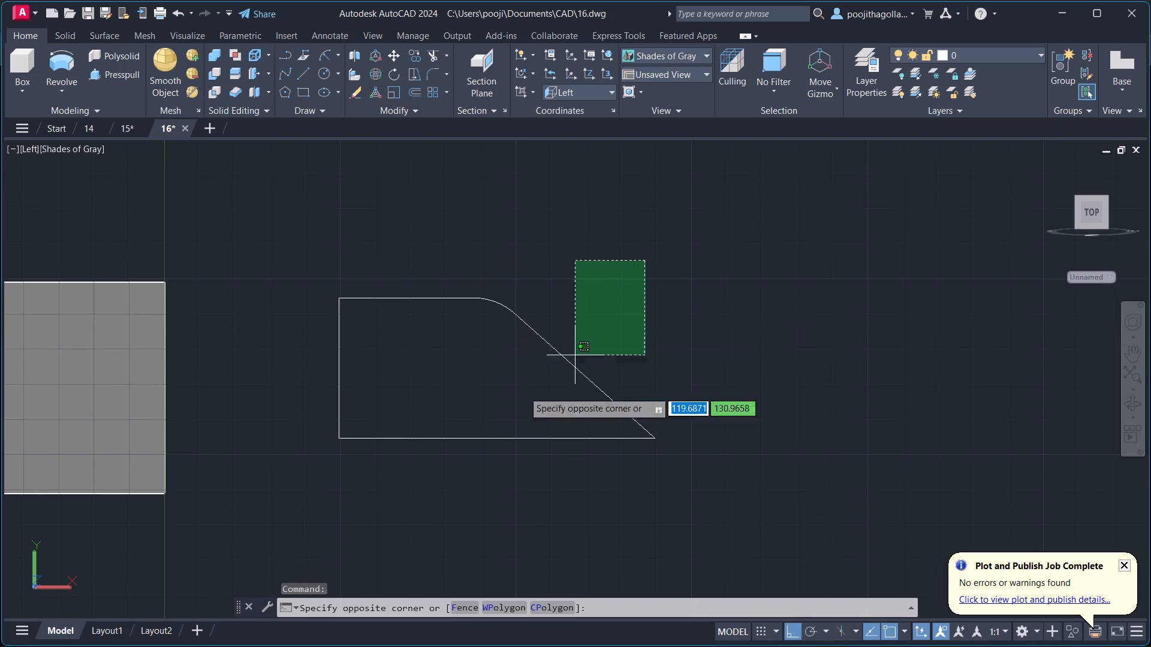
left_click(329, 474)
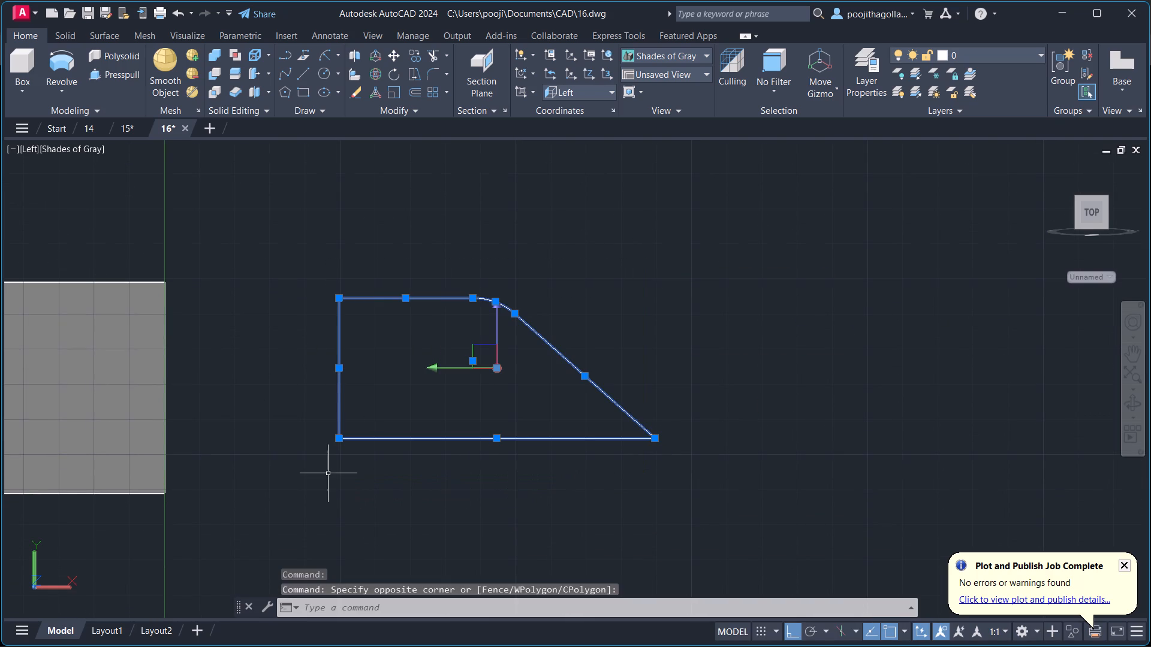
key("j")
key("Return")
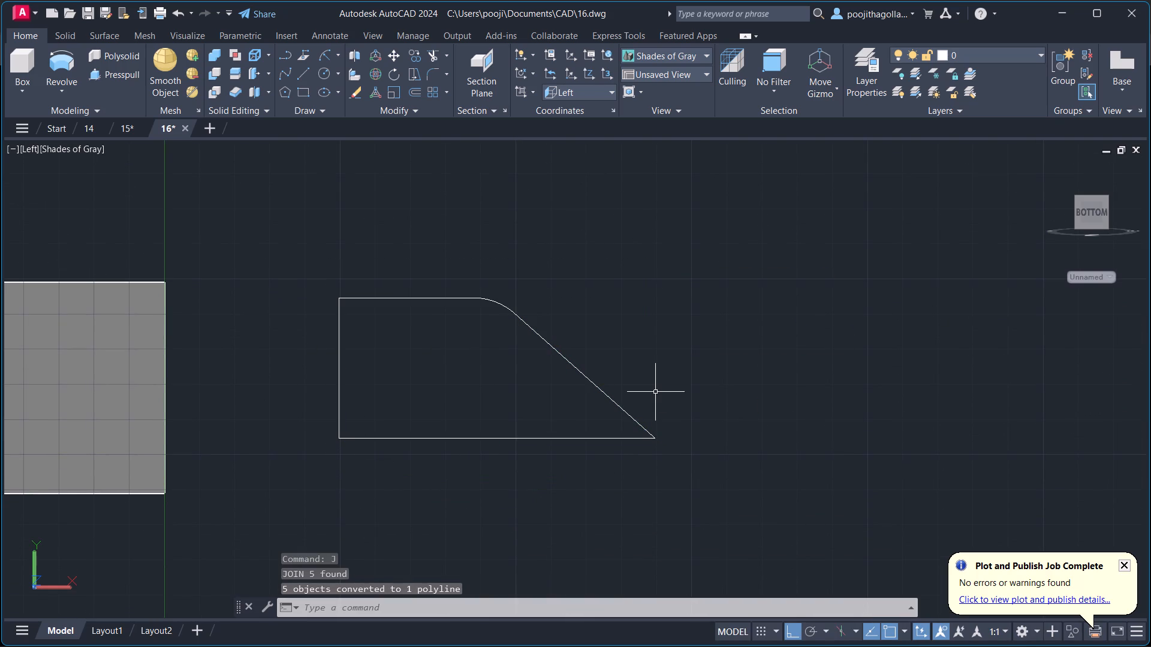
Draw a 35 horizontal construction line inward from the midpoint of the side profile's left vertical edge.
key("l")
key("Return")
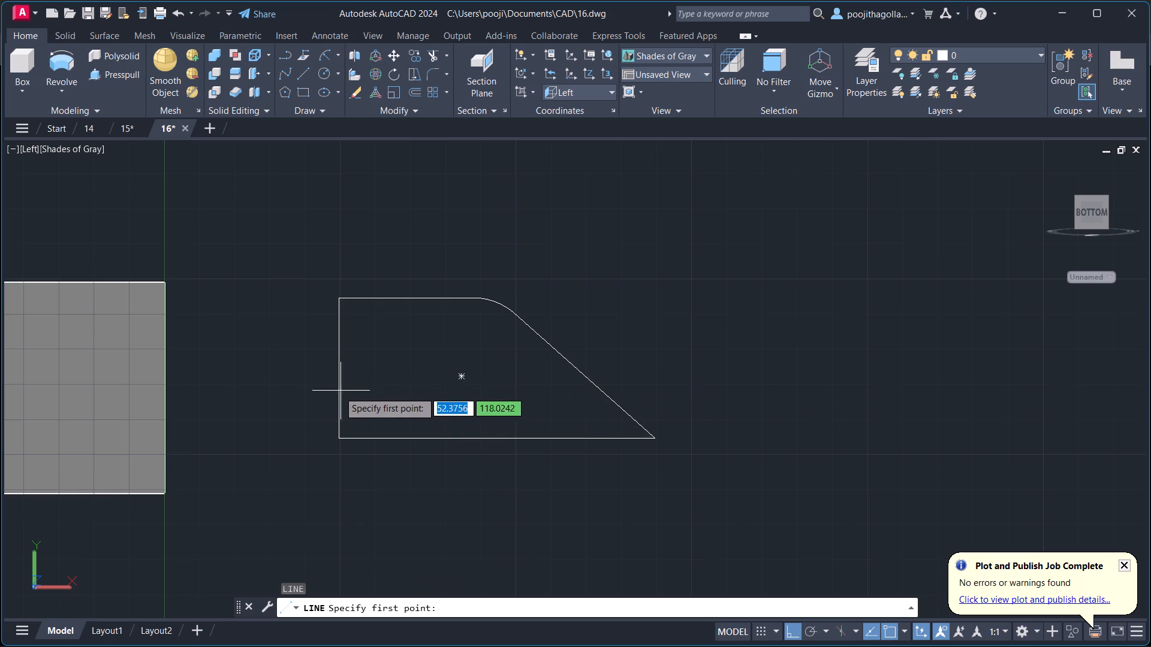
left_click(342, 368)
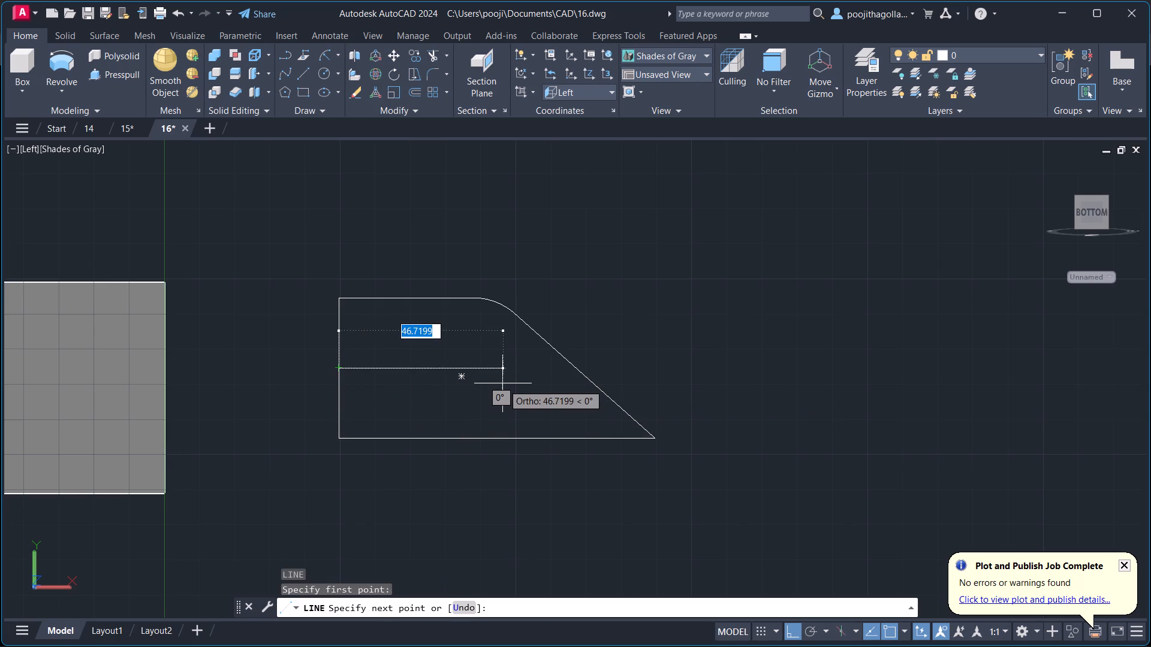
type("35")
key("Return")
key("Escape")
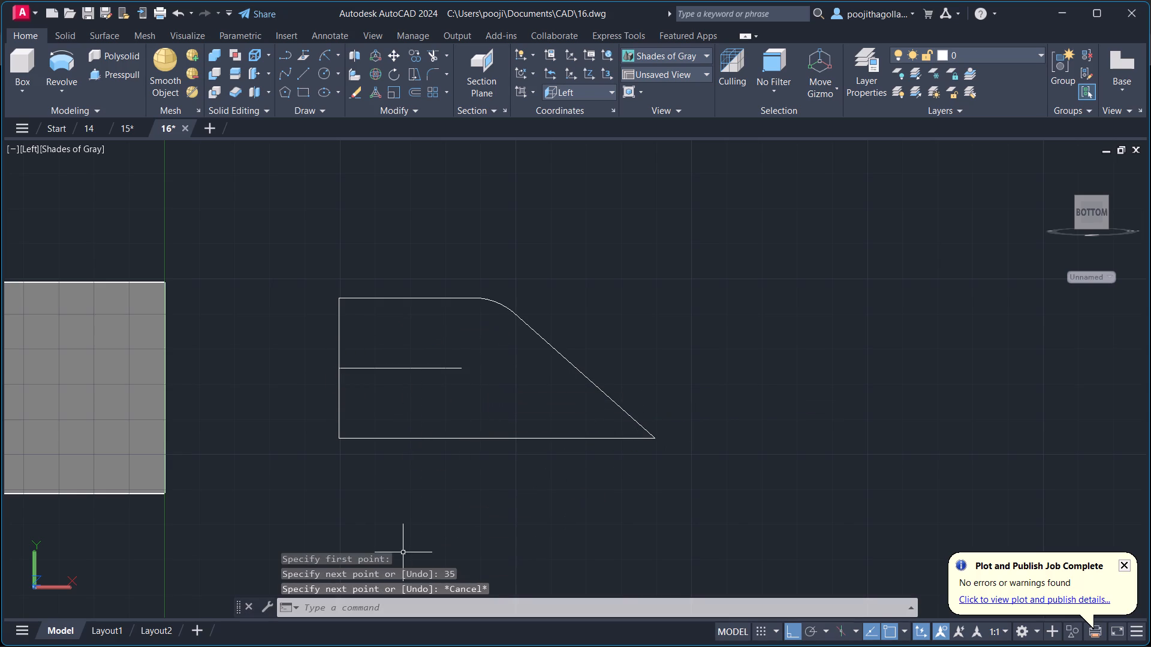
Draw a circle of radius 10 centred on the construction line's inner end.
key("c")
key("Return")
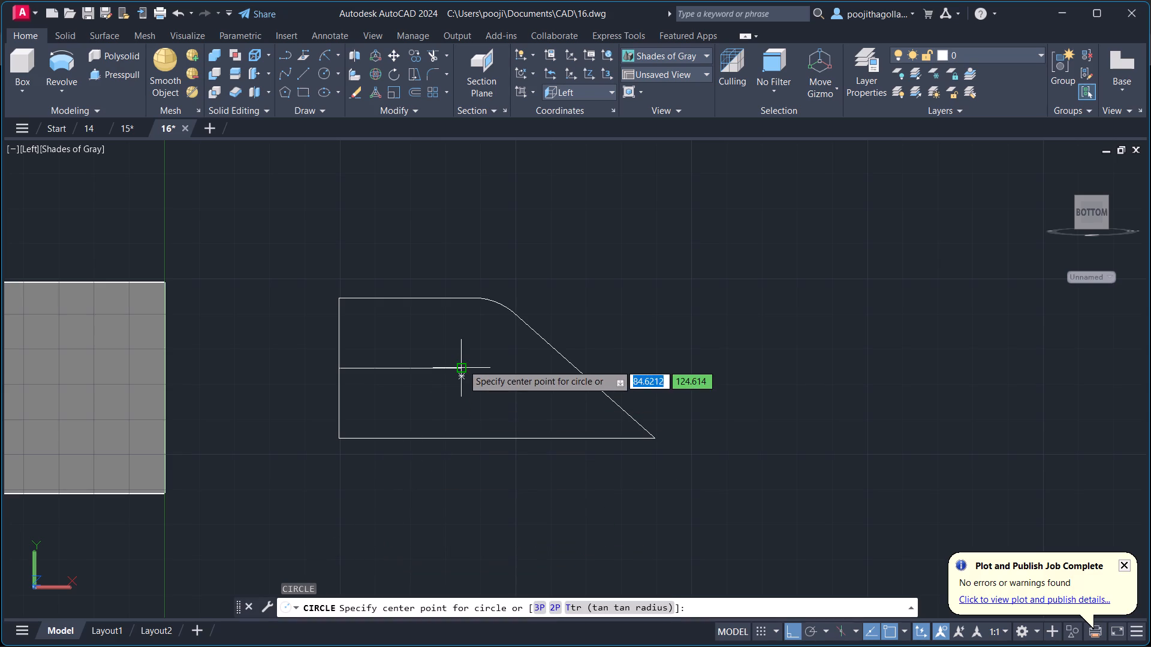
left_click(463, 364)
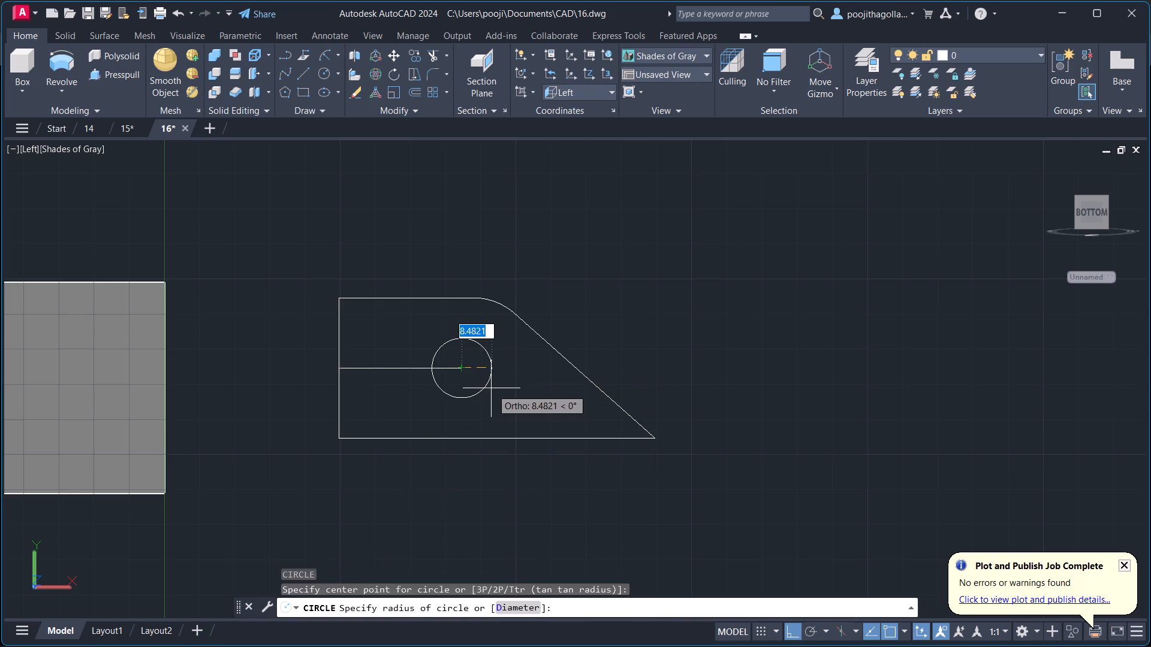
type("10")
key("Return")
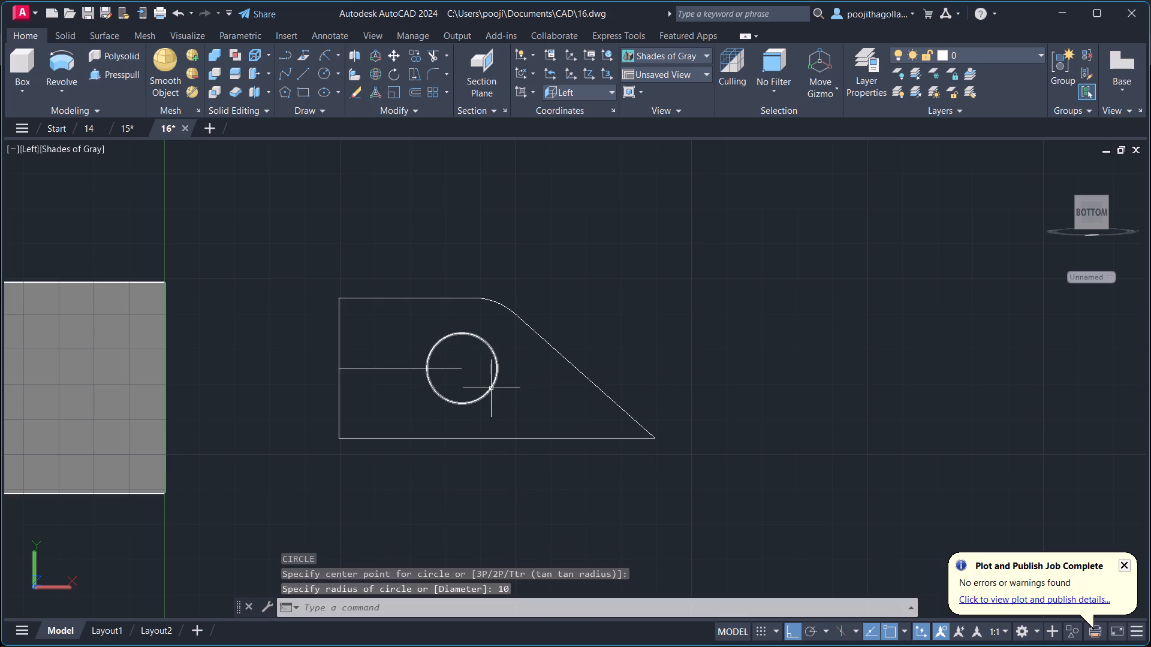
Delete the horizontal construction line inside the side profile.
left_click(396, 344)
left_click(374, 383)
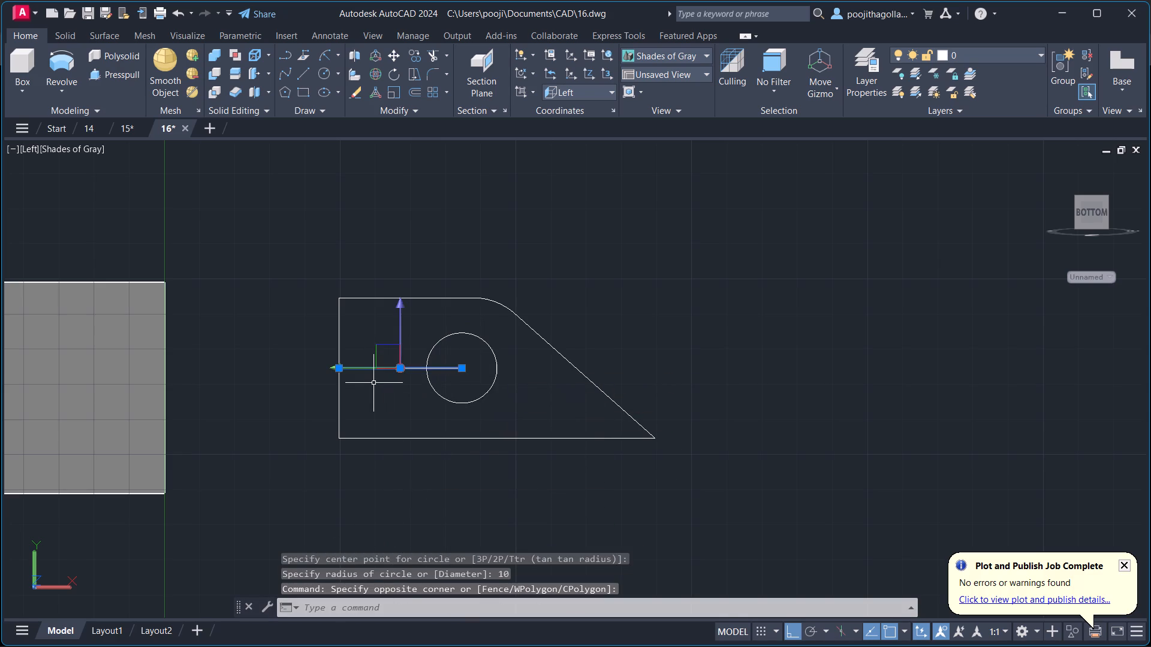
key("Delete")
scroll(453, 360, "down", 1)
middle_click_drag(418, 474, 491, 480, "shift")
scroll(394, 408, "down", 2)
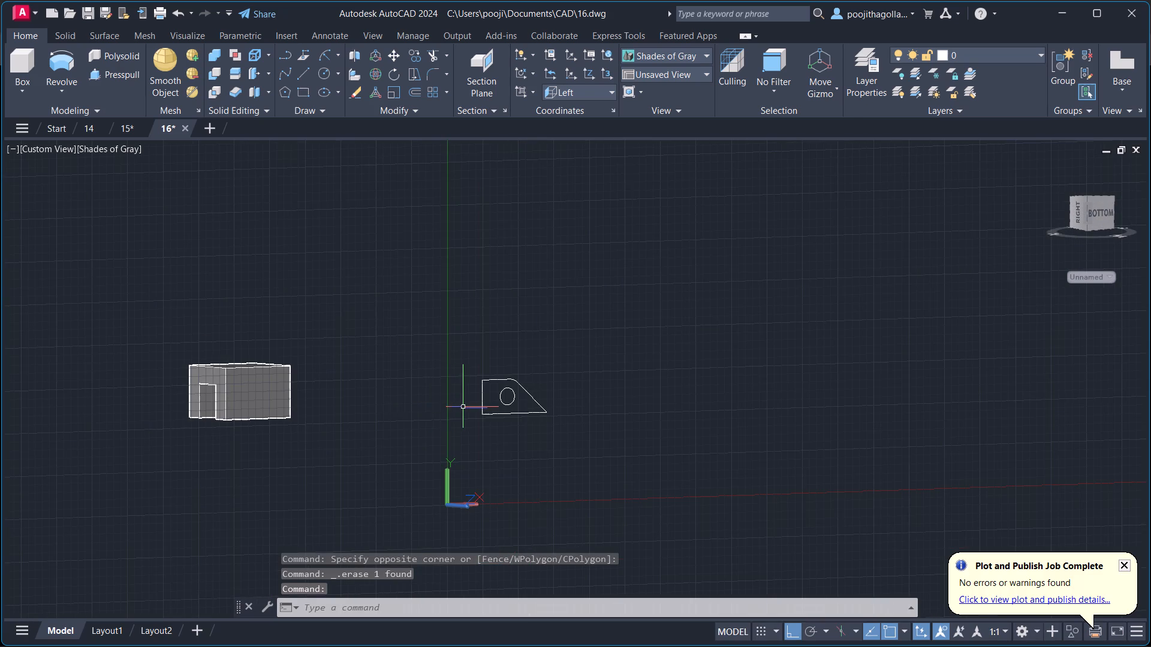
Presspull the area between the side profile and its circle by 15 to make a plate with a through hole.
scroll(463, 407, "up", 1)
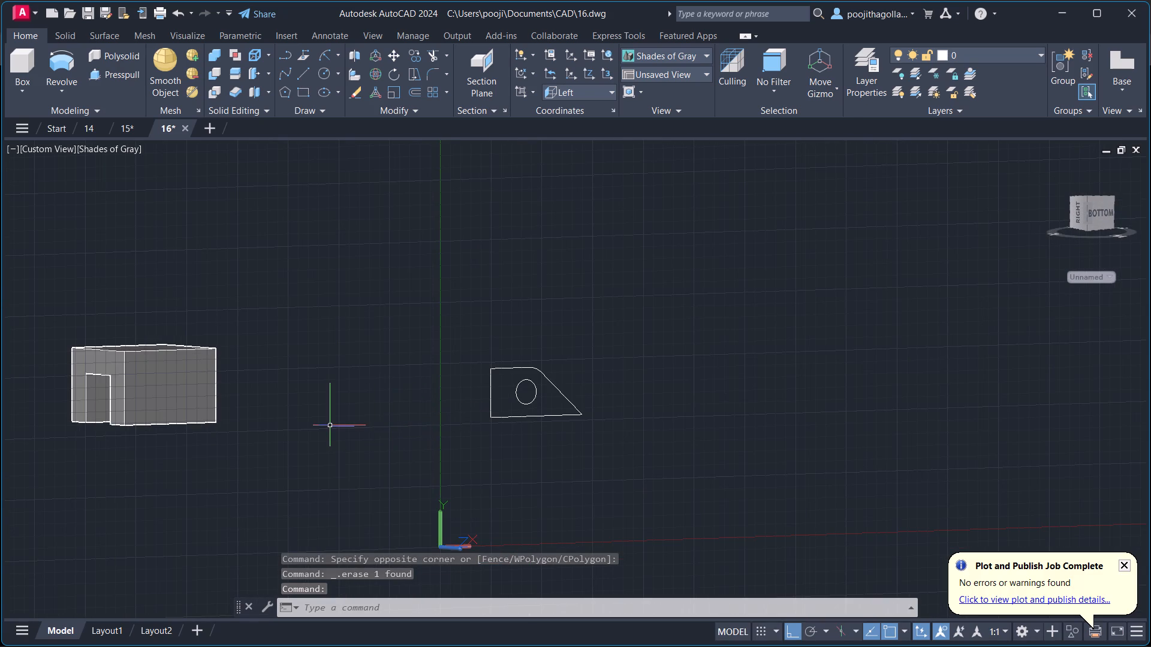
scroll(330, 426, "up", 1)
middle_click_drag(333, 426, 527, 435, "shift")
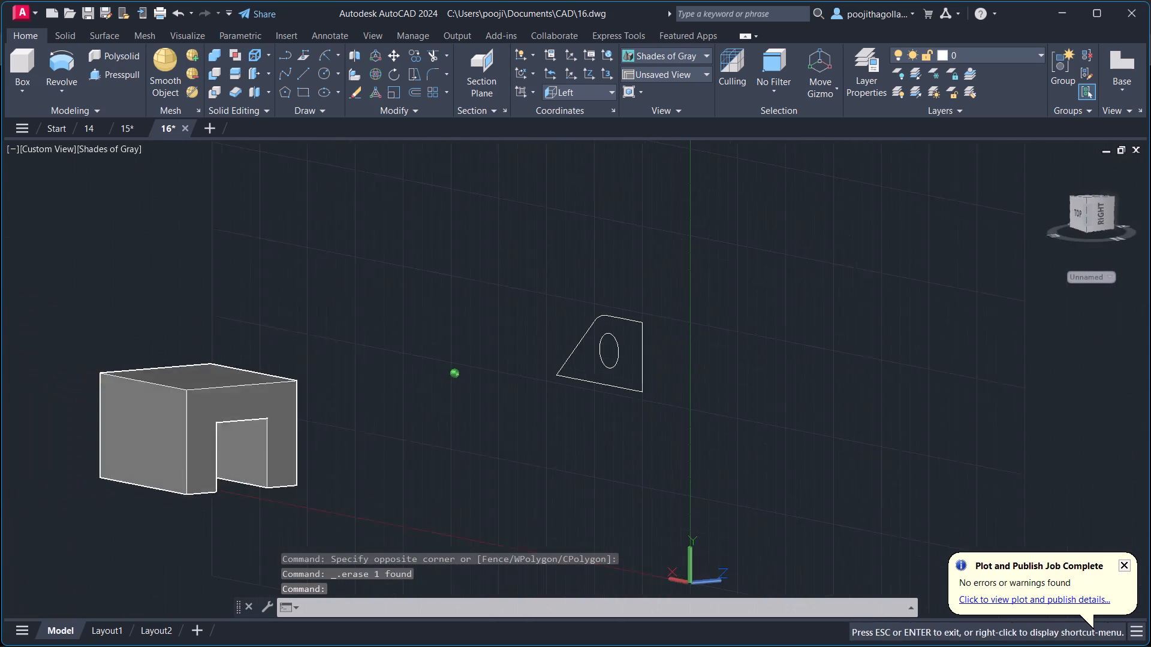
middle_click_drag(527, 435, 517, 448, "shift")
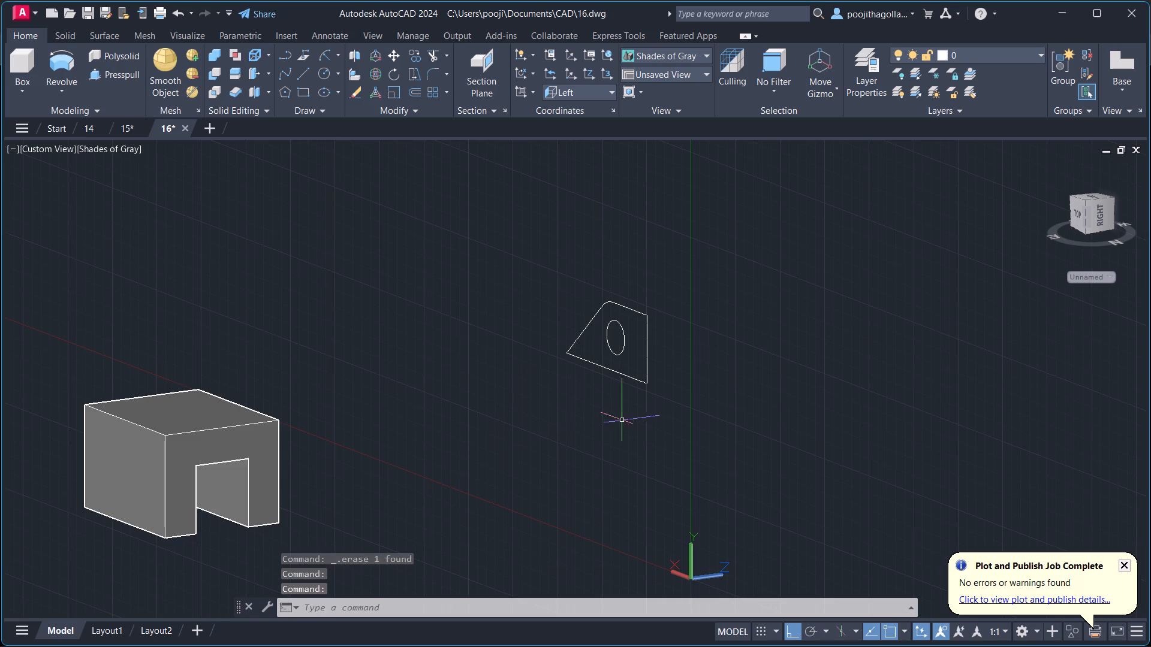
middle_click_drag(596, 459, 610, 457, "shift")
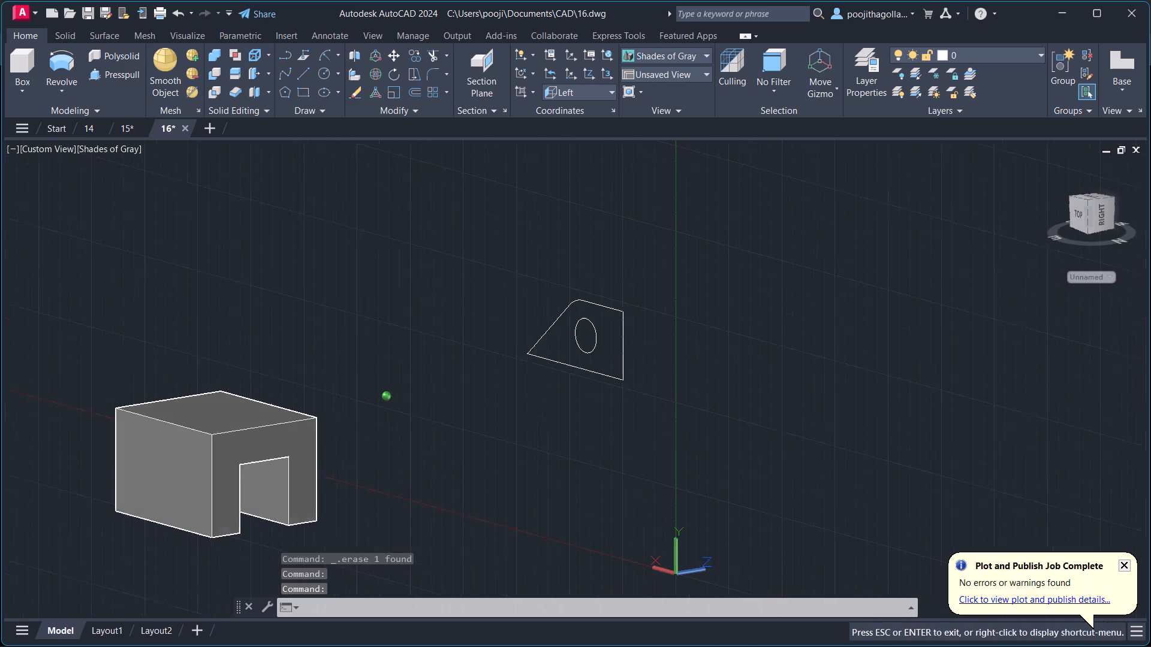
middle_click_drag(610, 457, 621, 455, "shift")
scroll(561, 412, "up", 1)
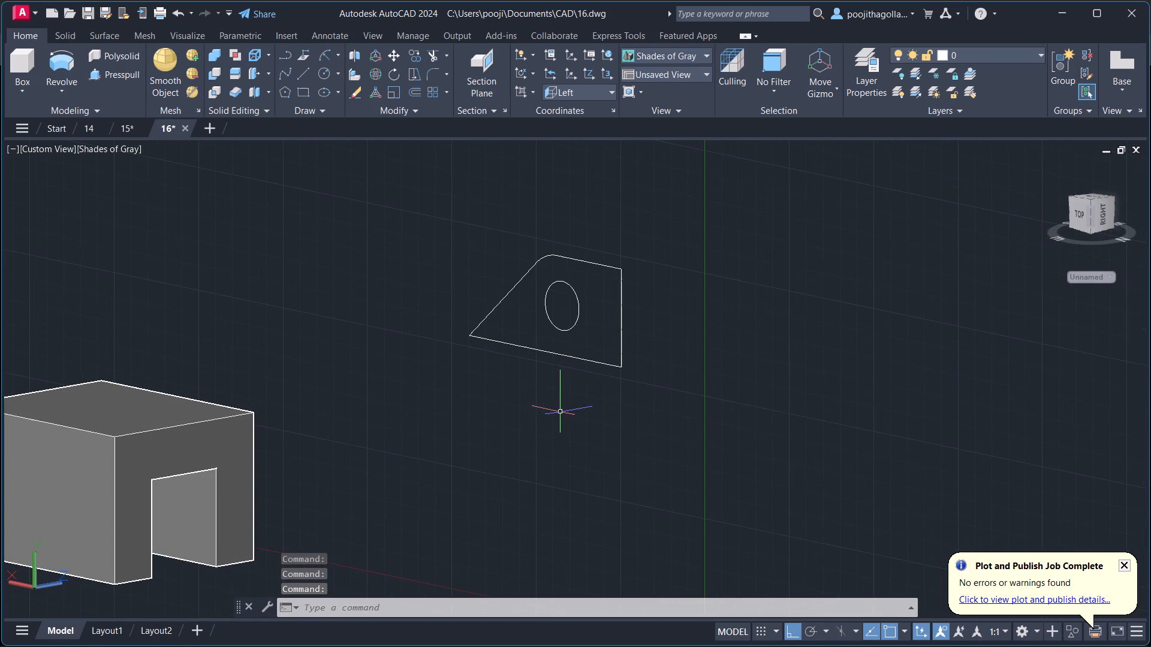
left_click(129, 72)
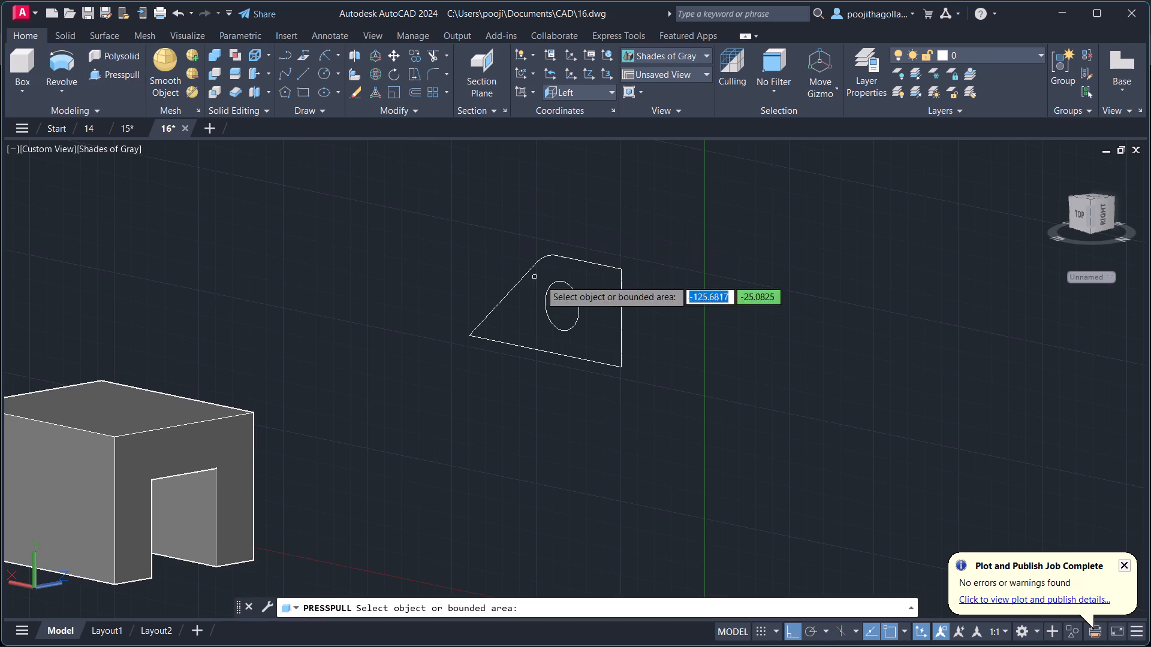
left_click(616, 286)
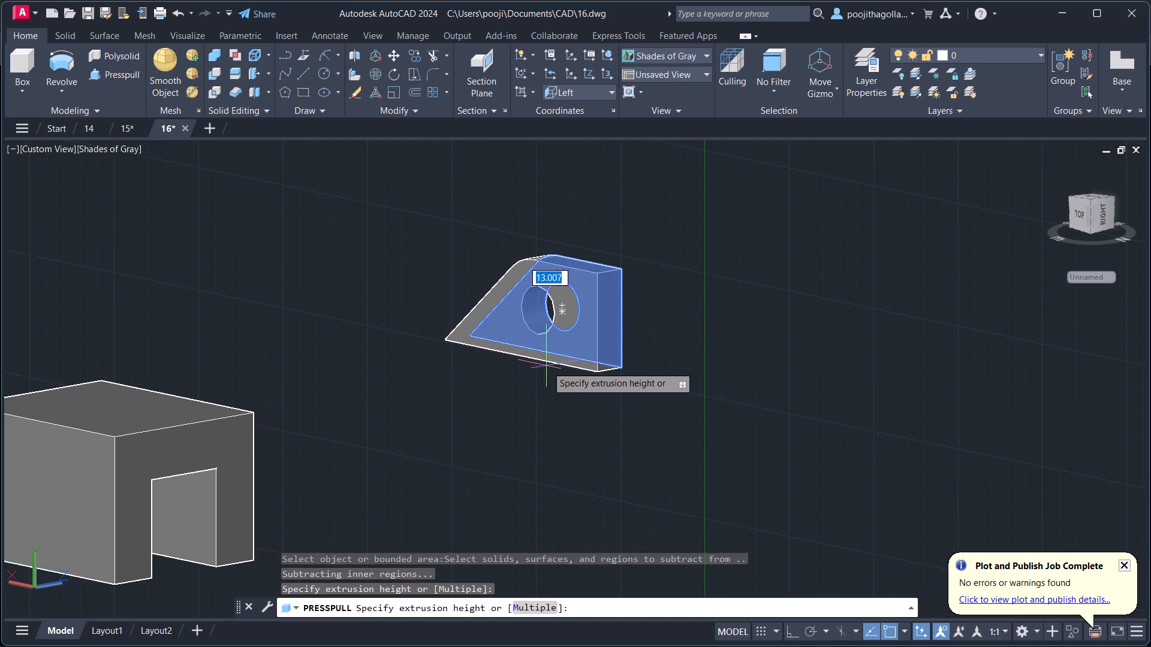
type("15")
key("Return")
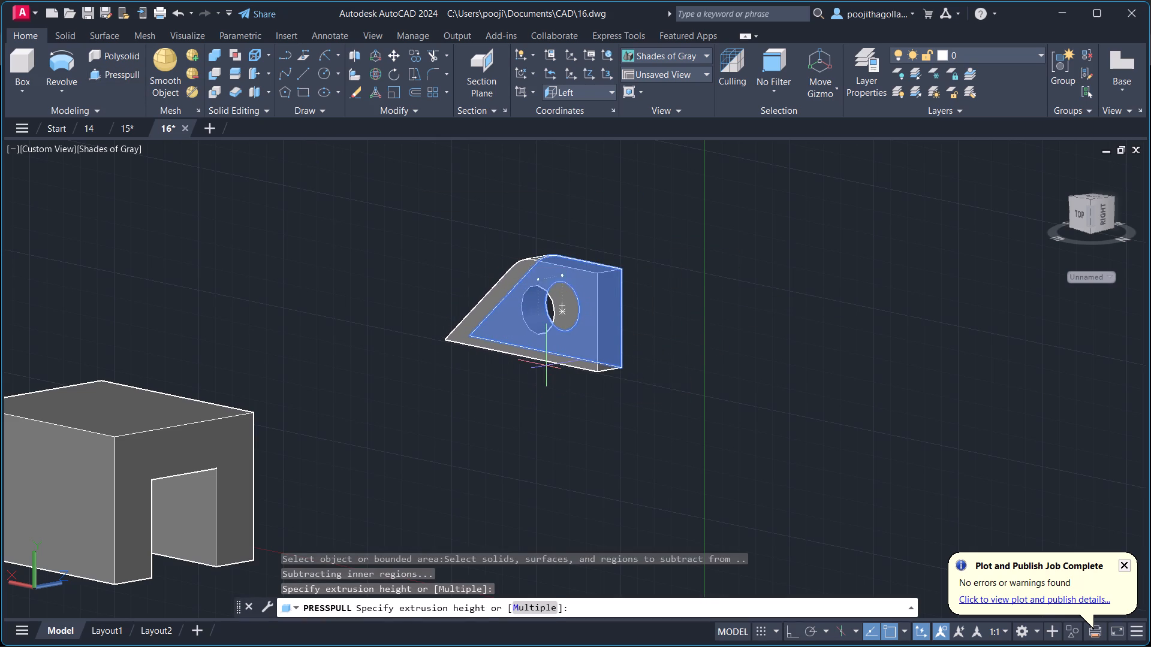
key("Escape")
Align the holed plate's bottom edge, from sloped tip to square corner, with the channel block's top side edge using two point pairs, without scaling.
scroll(504, 415, "down", 1)
middle_click_drag(525, 399, 538, 371)
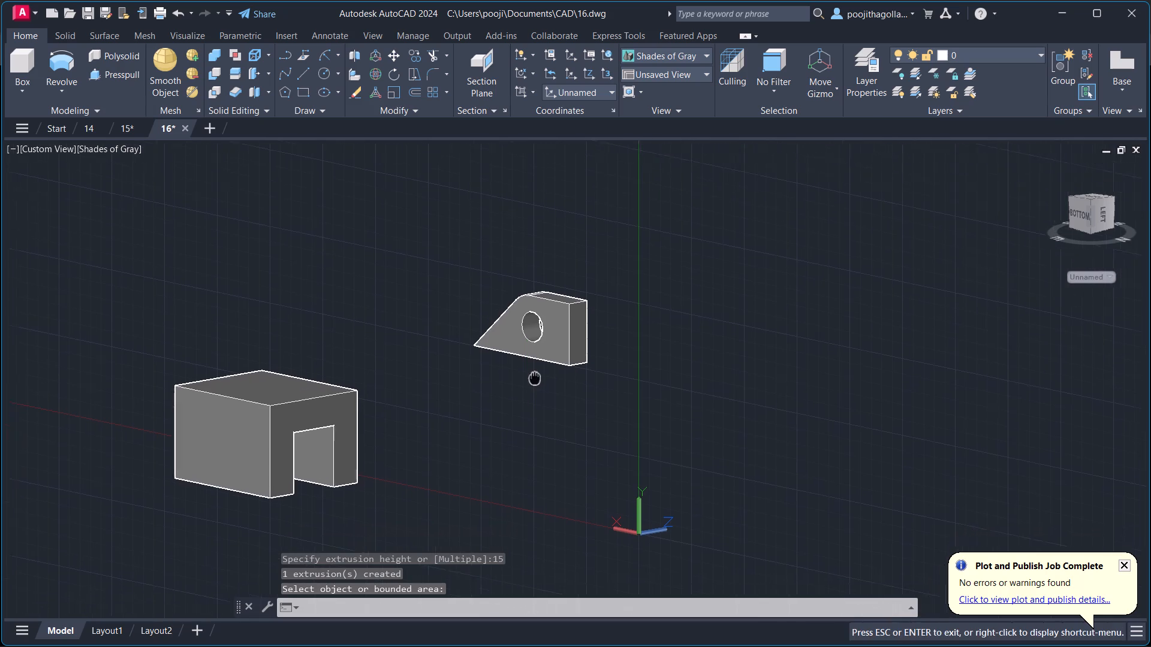
middle_click_drag(538, 371, 551, 355)
middle_click_drag(729, 356, 586, 345, "shift")
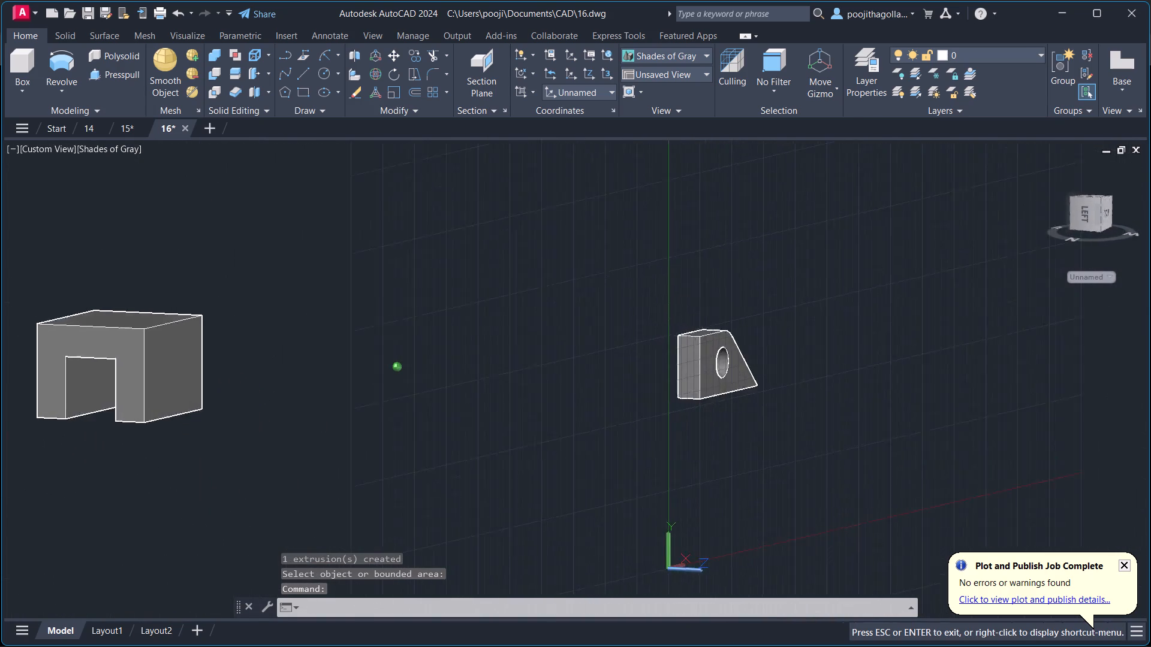
middle_click_drag(586, 345, 568, 361, "shift")
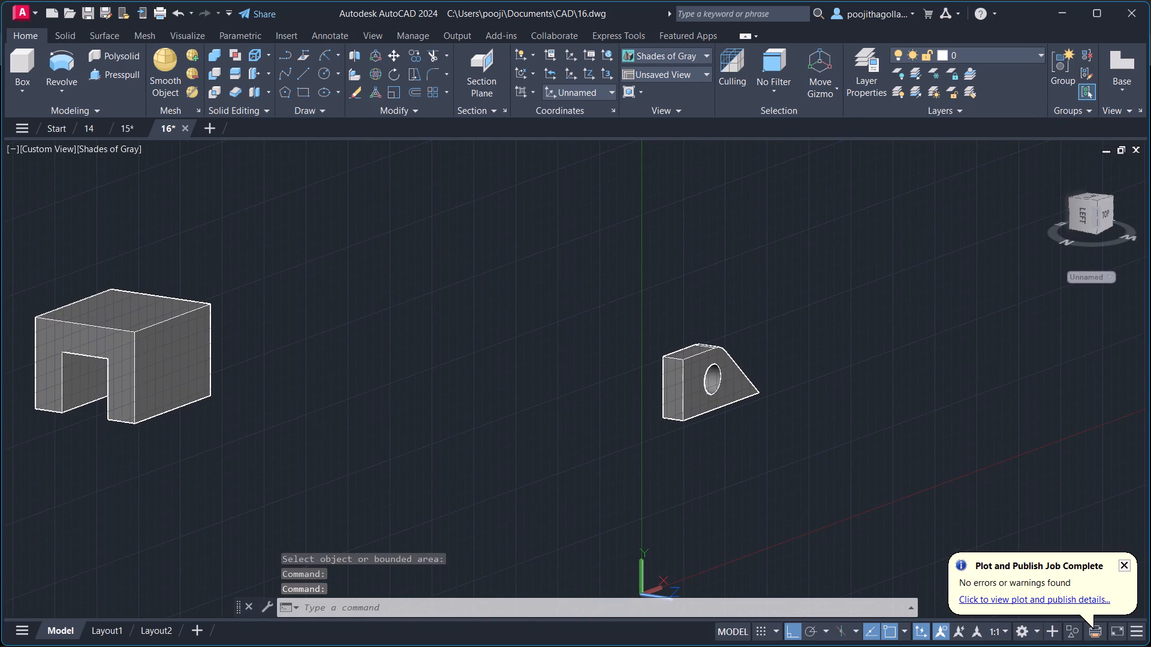
type("al")
key("Return")
left_click(668, 374)
key("Return")
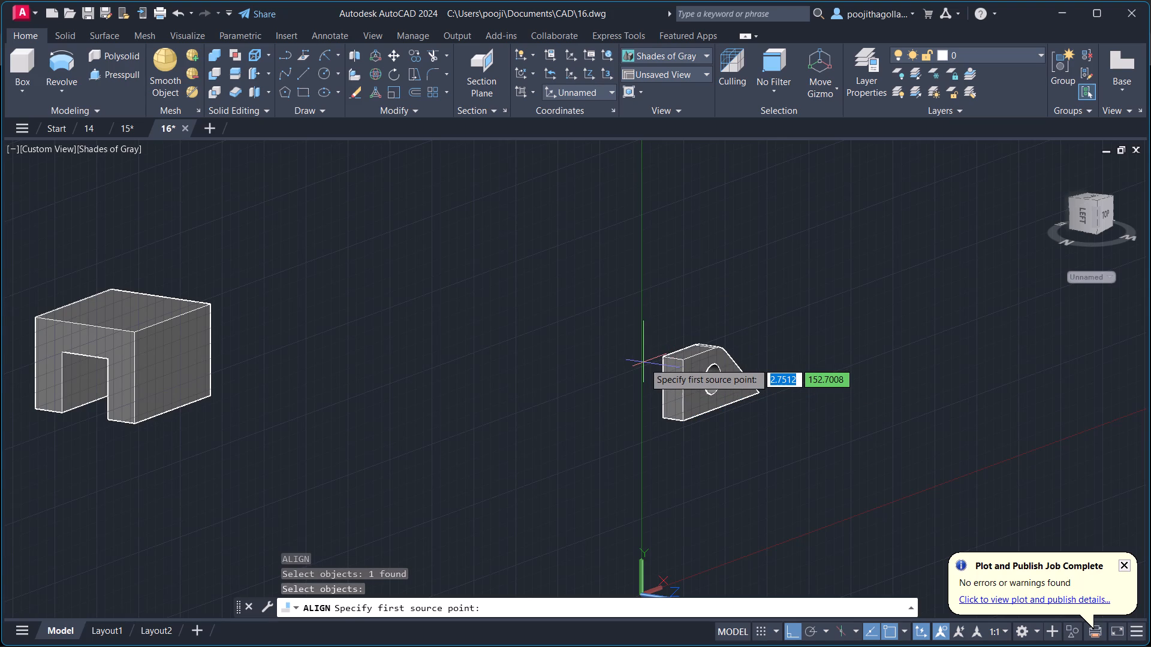
scroll(657, 376, "up", 1)
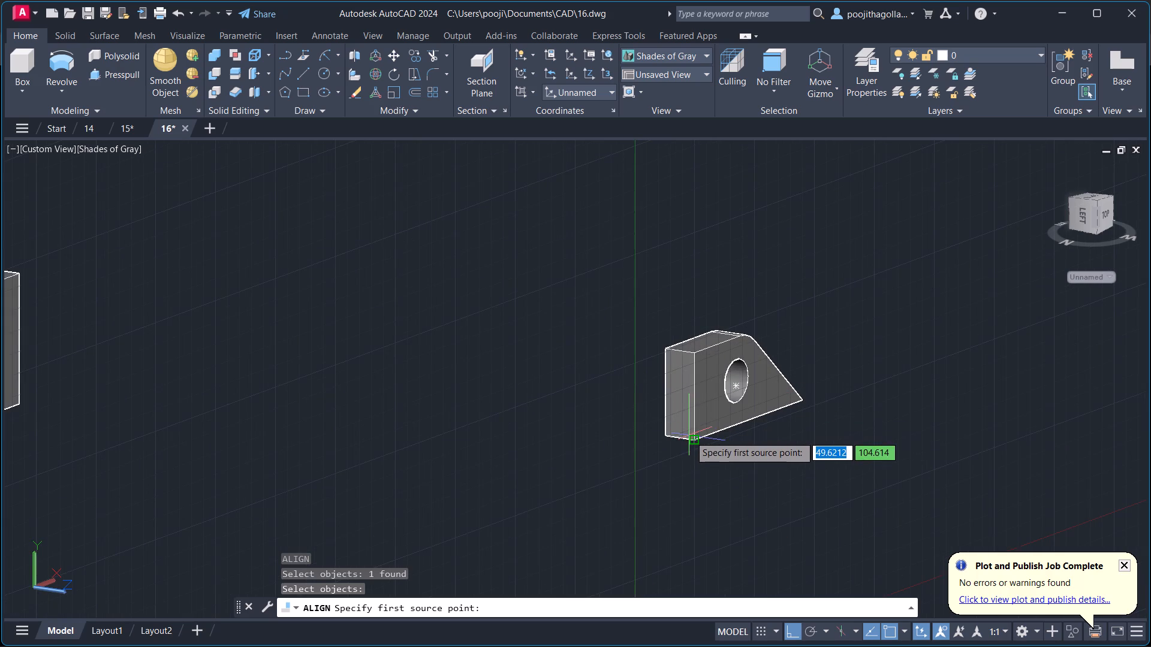
scroll(689, 436, "down", 1)
middle_click_drag(706, 446, 718, 412)
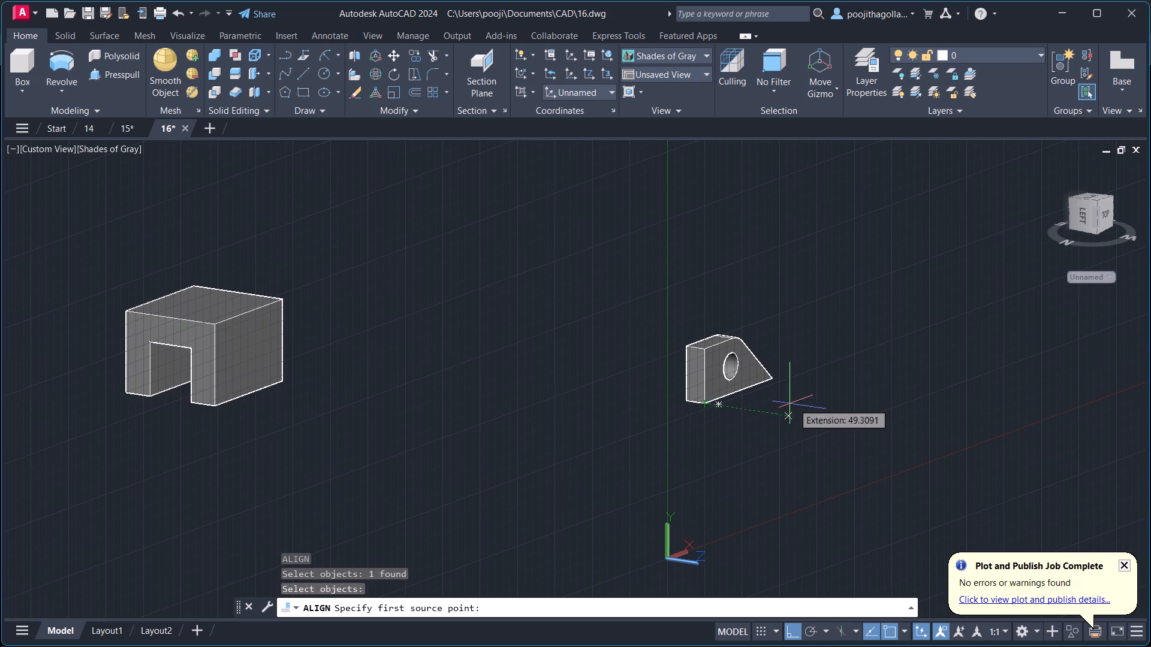
left_click(771, 380)
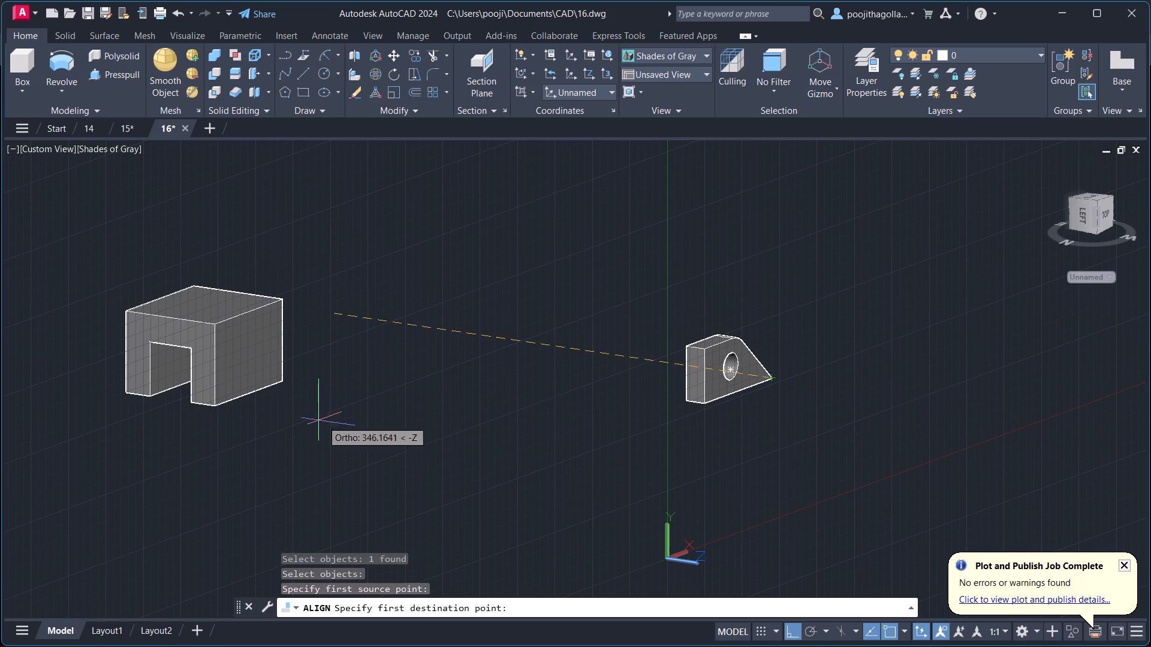
middle_click_drag(233, 410, 374, 446, "shift")
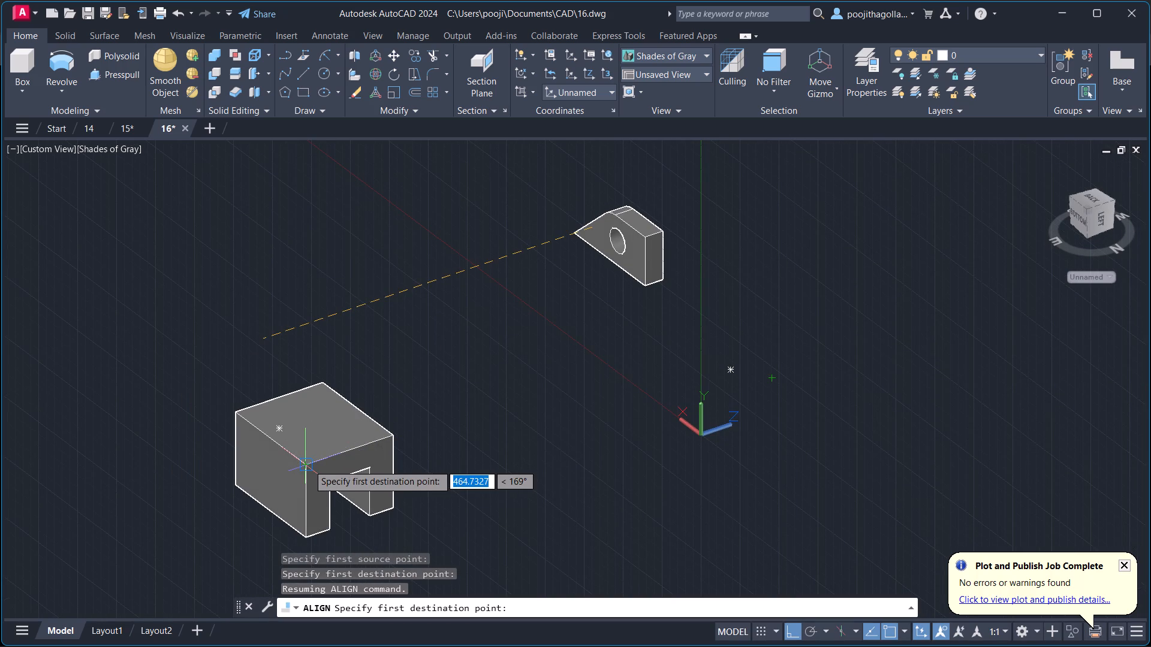
left_click(308, 464)
middle_click_drag(758, 306, 612, 335, "shift")
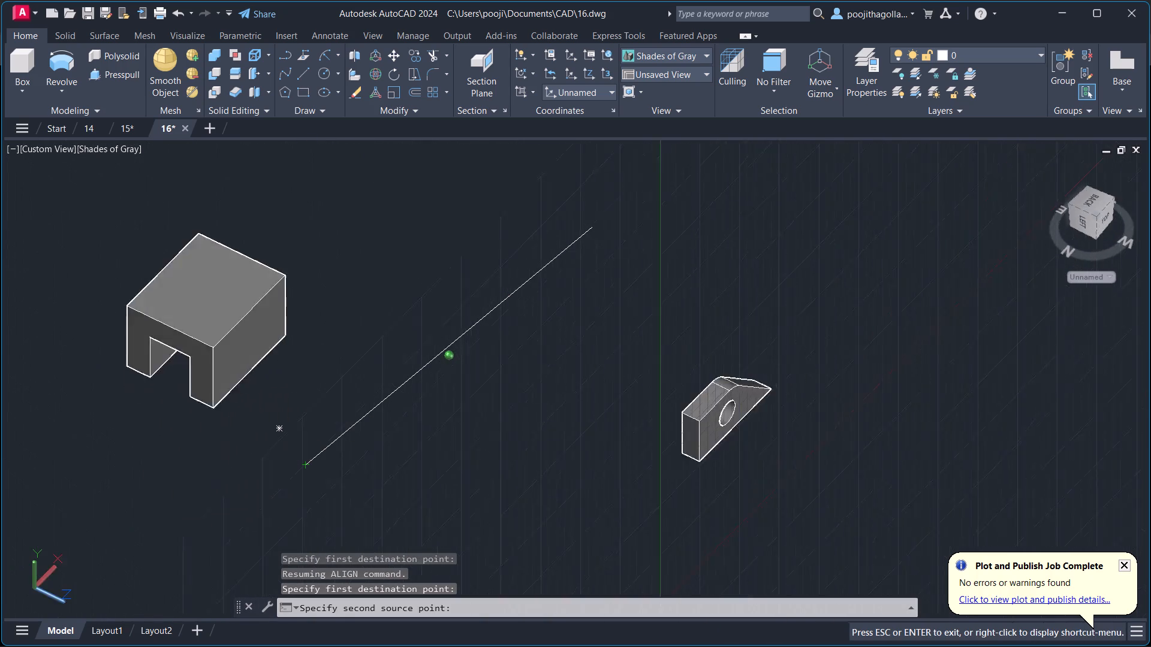
middle_click_drag(612, 335, 581, 305, "shift")
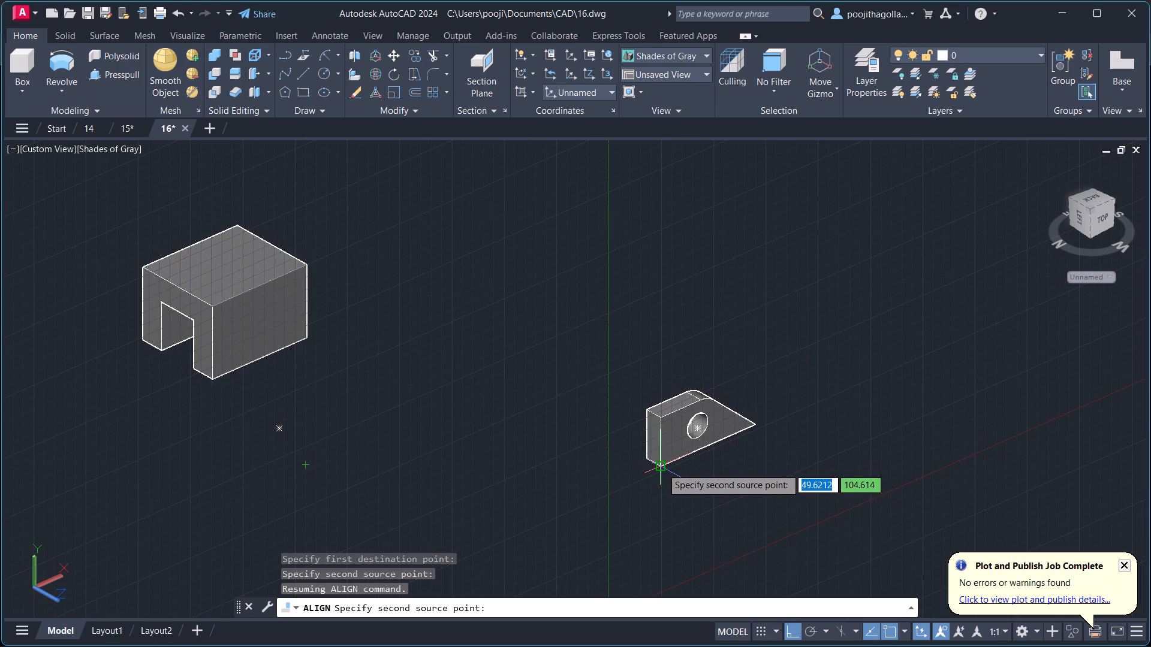
left_click(662, 468)
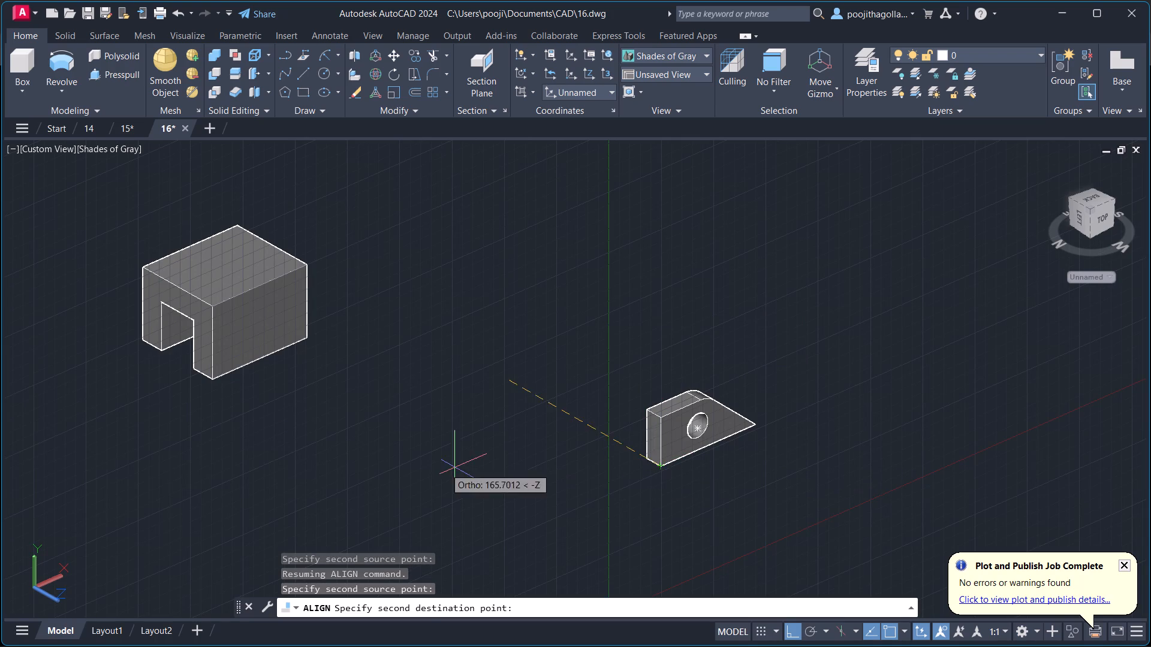
middle_click_drag(338, 458, 586, 430, "shift")
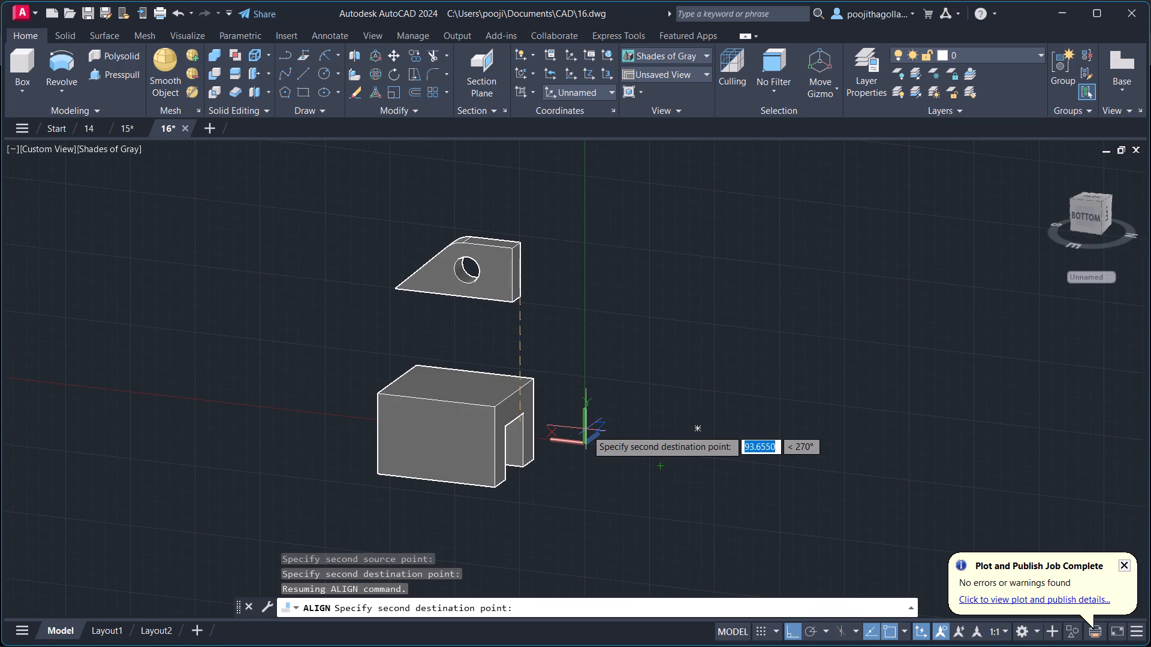
left_click(379, 393)
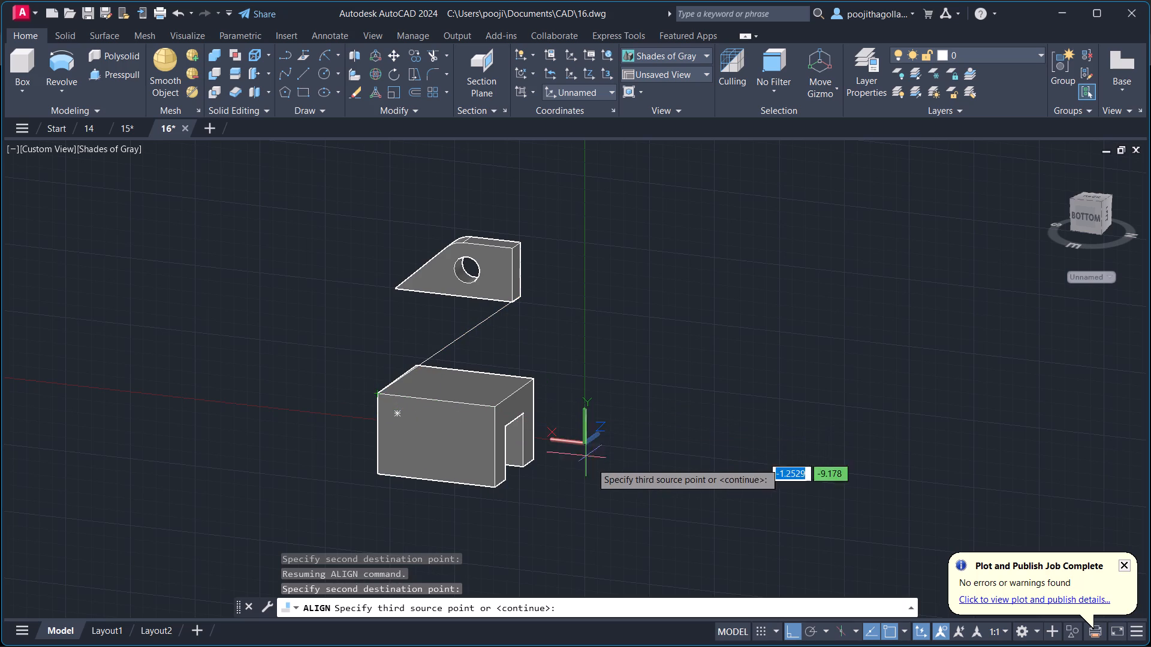
key("Return")
key("Return")
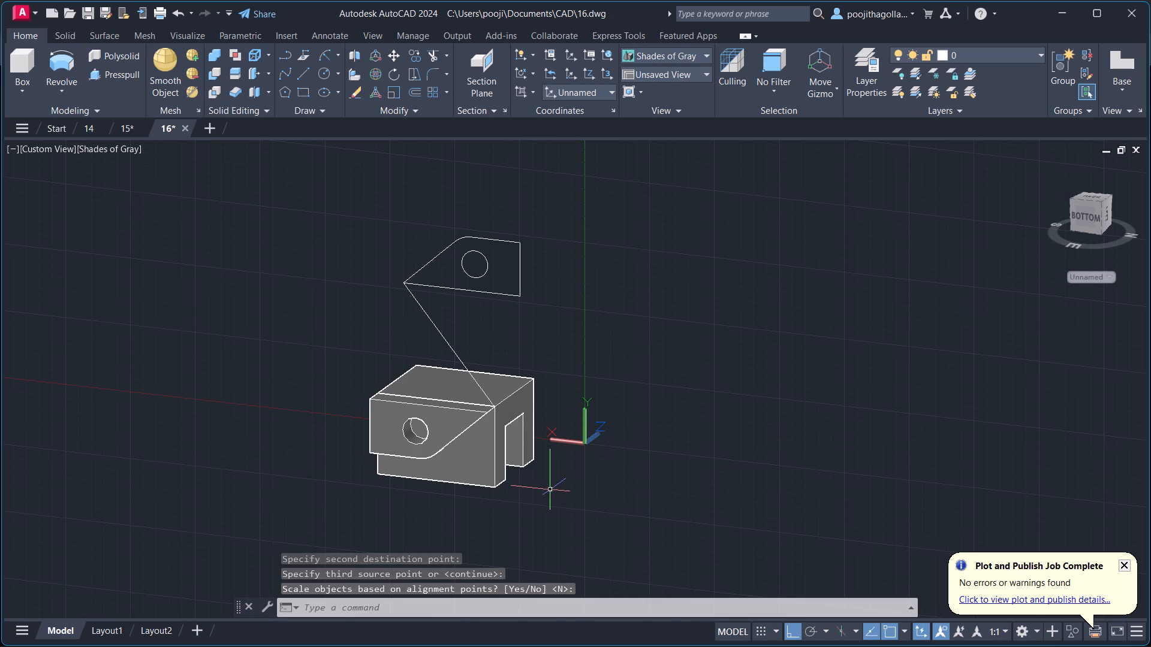
Rotate the holed plate 180° in 3D about its horizontal lengthwise axis so the slope faces upward.
scroll(482, 389, "up", 2)
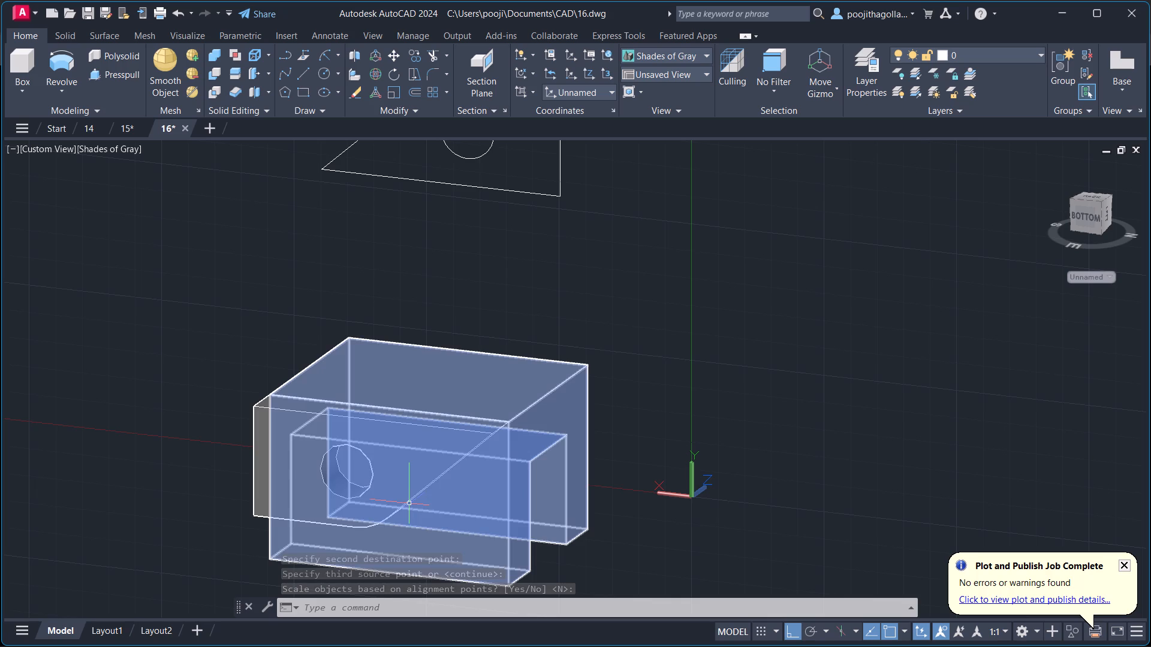
left_click(427, 462)
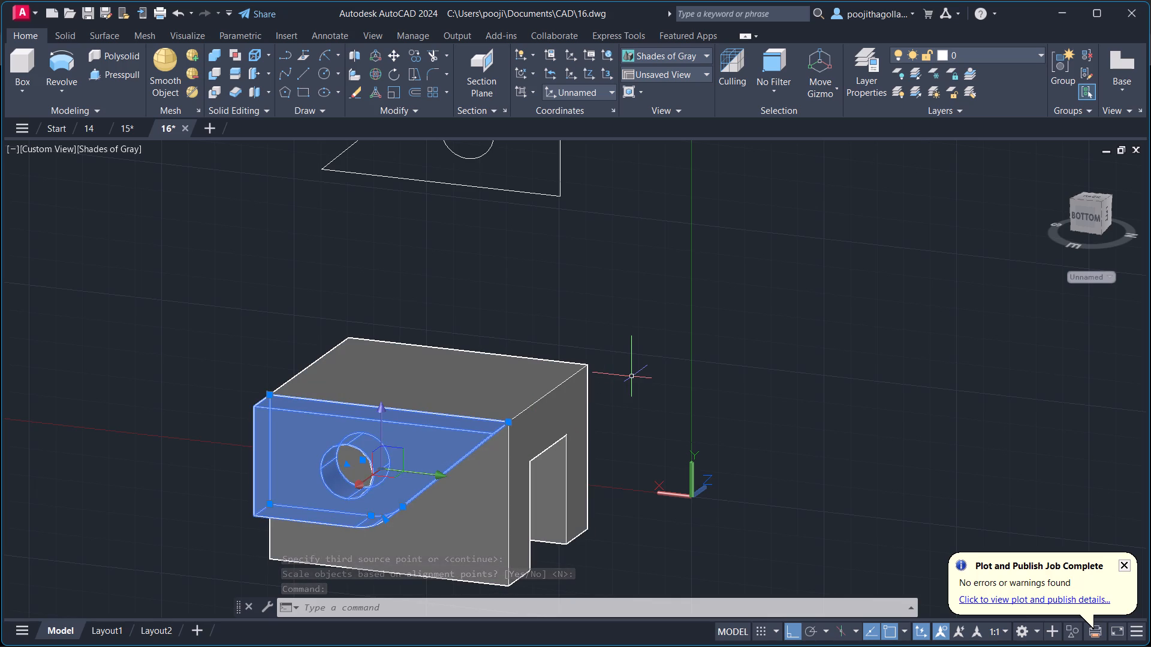
type("3d")
left_click(694, 409)
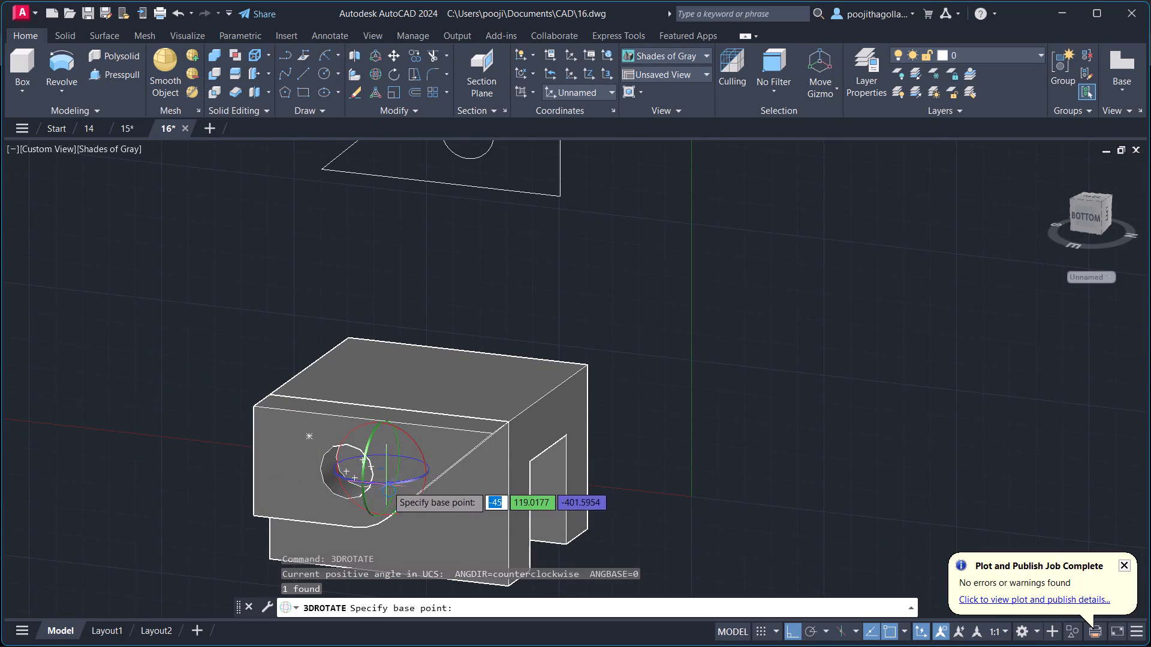
left_click(369, 435)
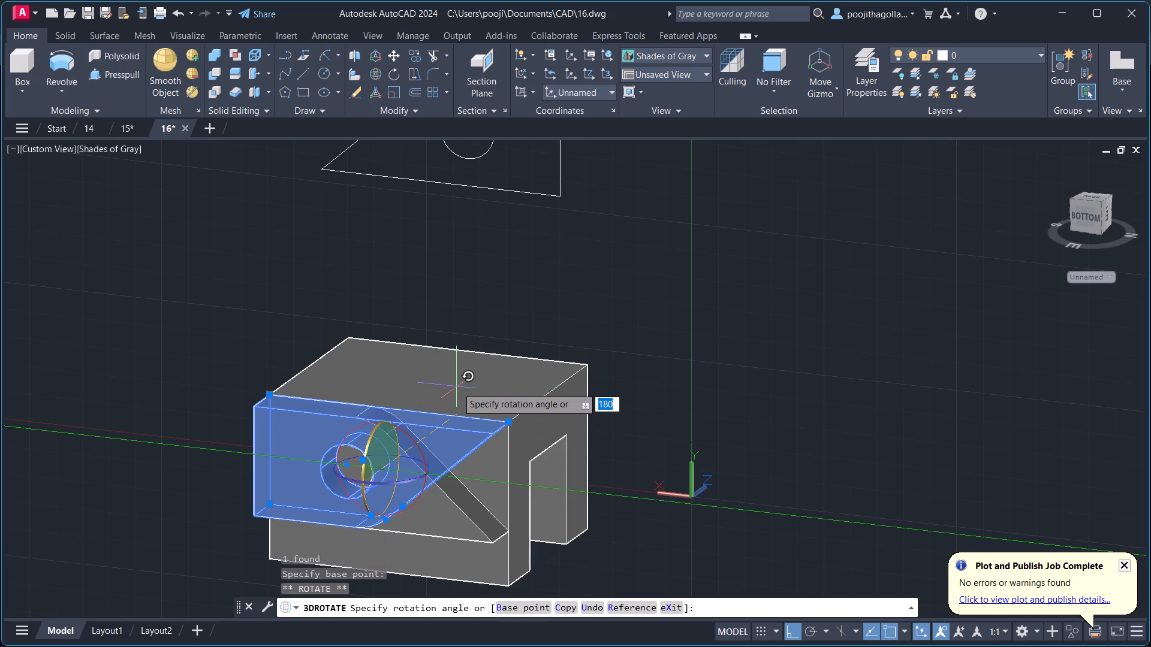
left_click(469, 299)
left_click(525, 314)
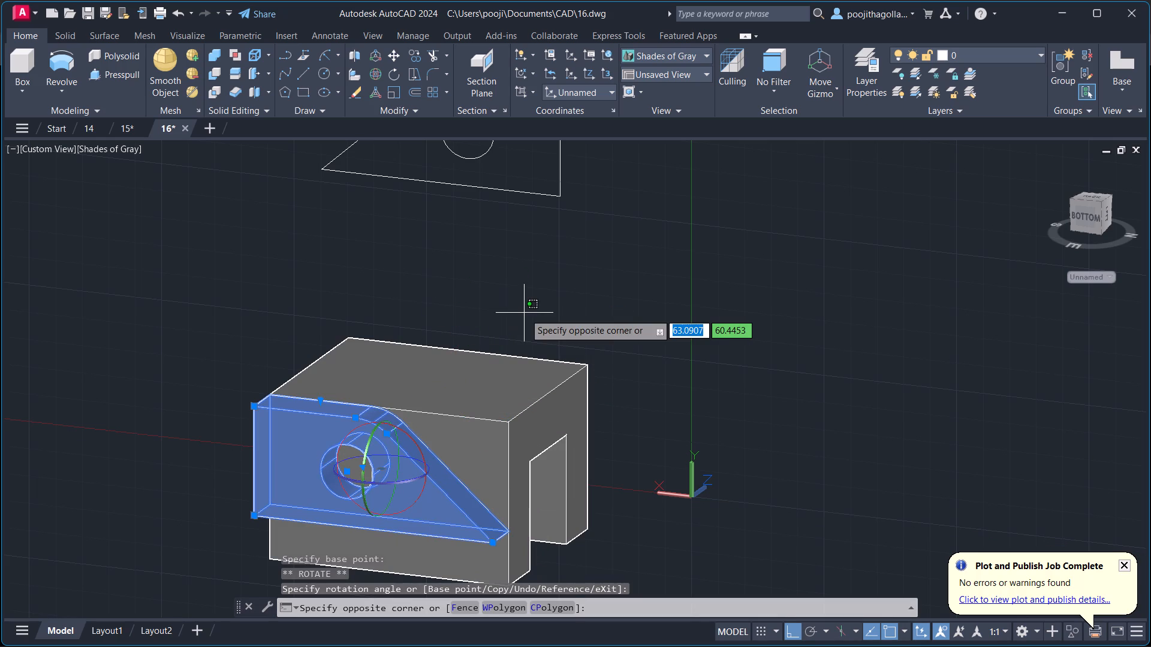
key("Escape")
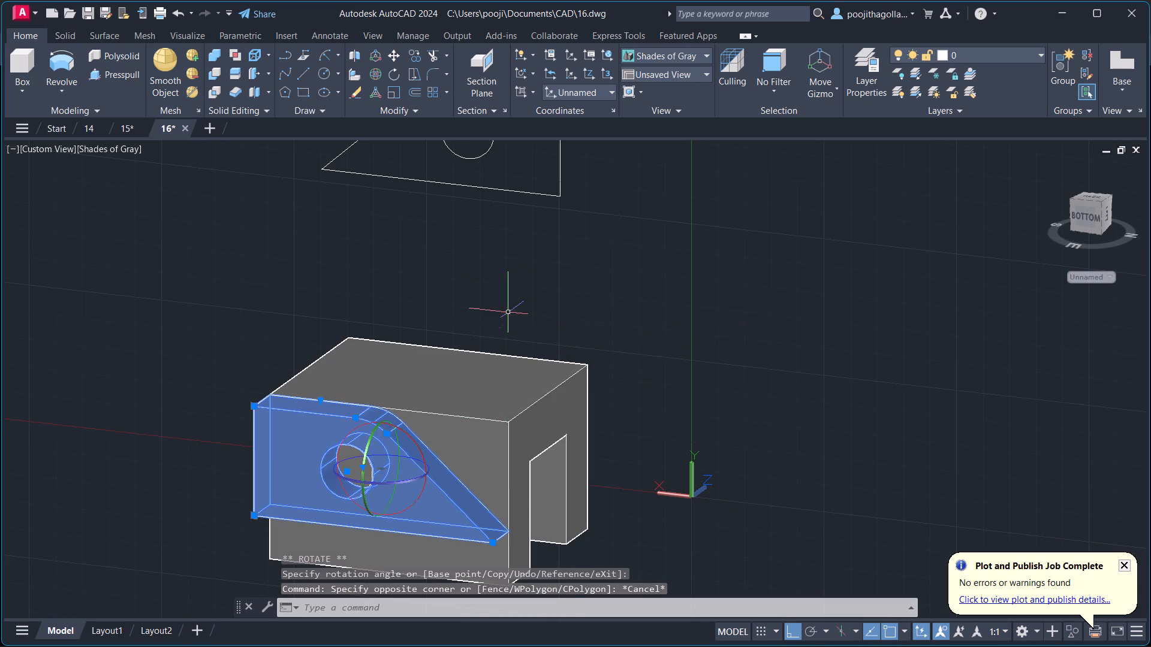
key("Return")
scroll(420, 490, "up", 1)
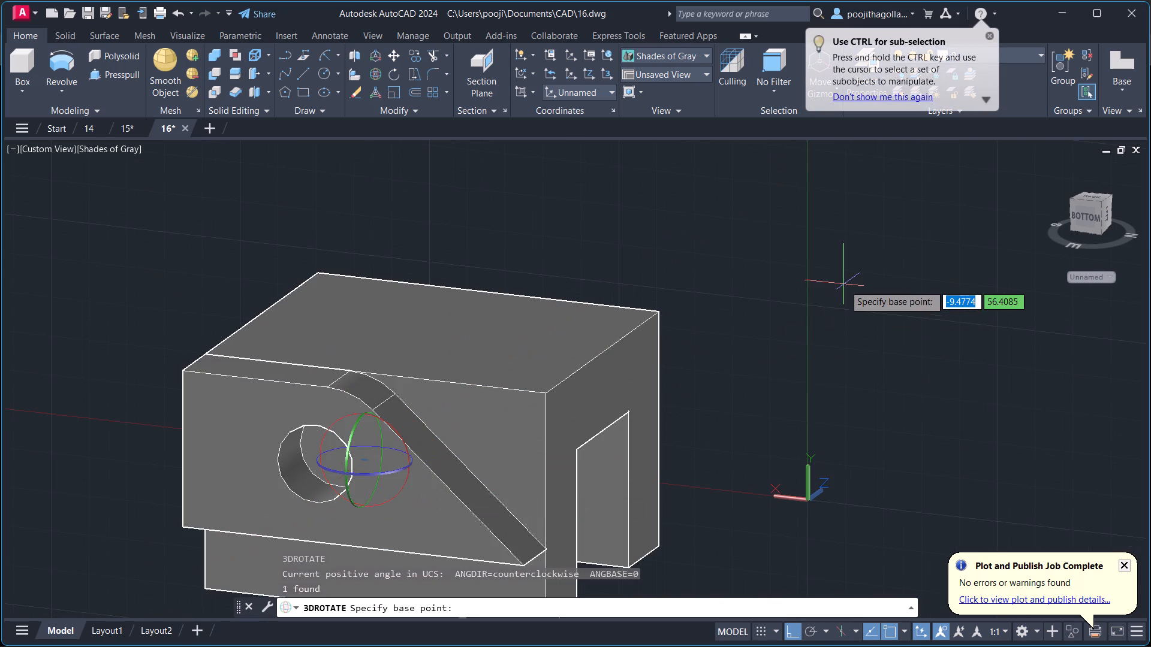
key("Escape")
Move the holed plate from its outer lower tip corner to the channel block's top corner, seating it on the top face.
scroll(743, 386, "down", 1)
middle_click_drag(740, 392, 746, 318)
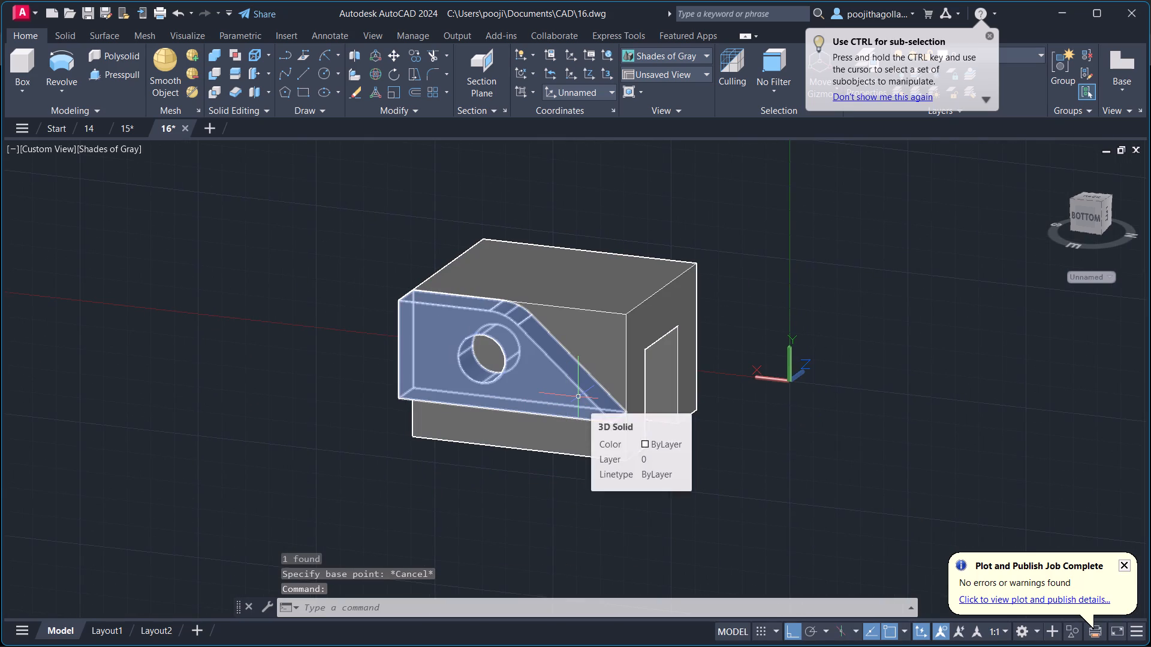
left_click(578, 397)
key("m")
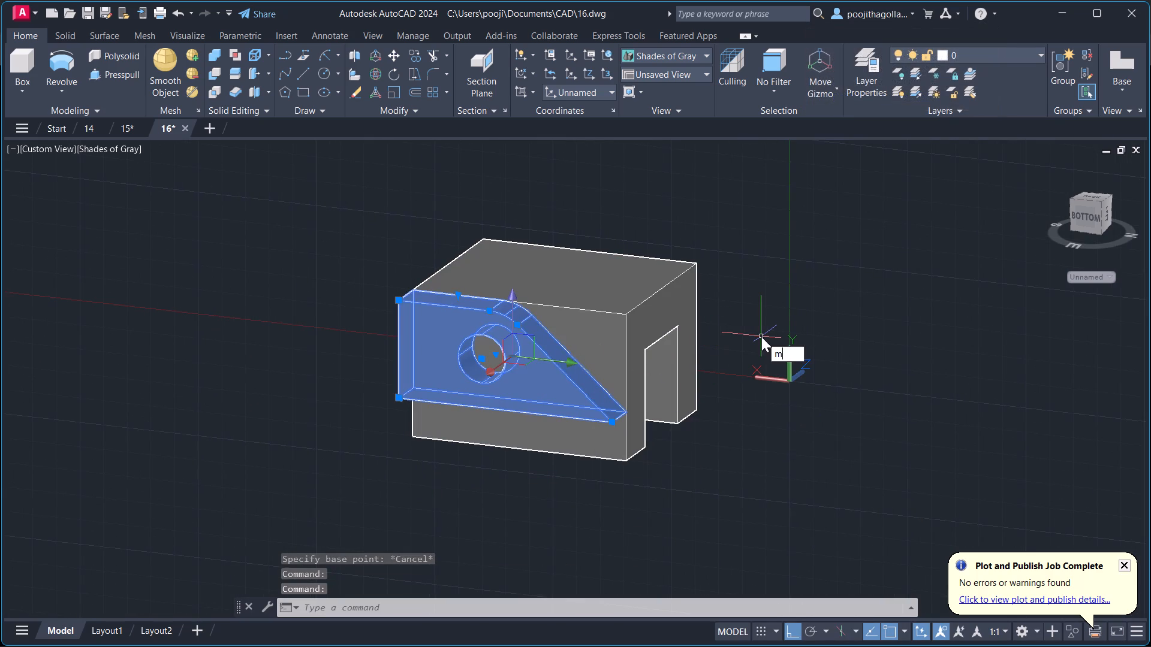
key("Return")
scroll(608, 402, "up", 2)
left_click(615, 441)
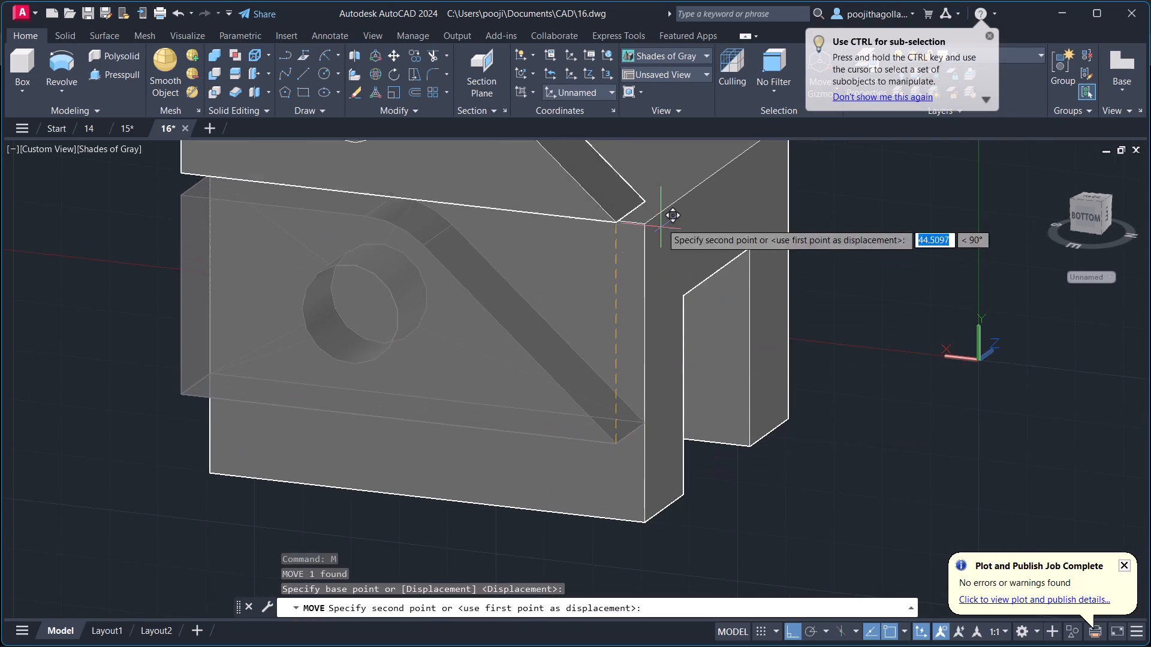
left_click(640, 225)
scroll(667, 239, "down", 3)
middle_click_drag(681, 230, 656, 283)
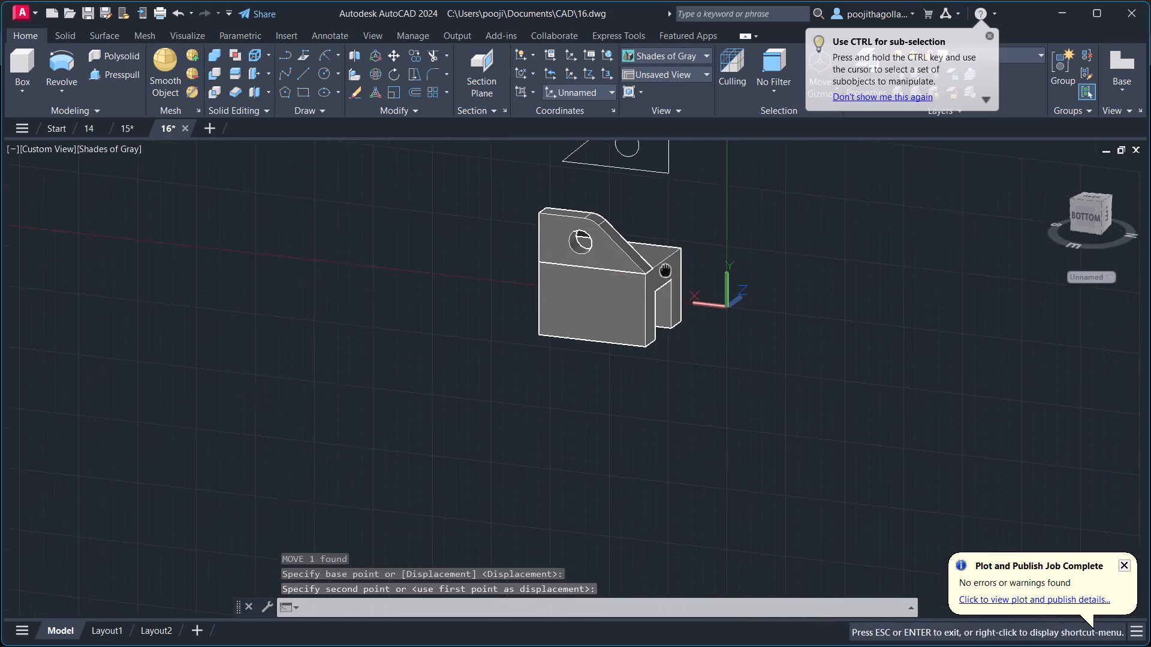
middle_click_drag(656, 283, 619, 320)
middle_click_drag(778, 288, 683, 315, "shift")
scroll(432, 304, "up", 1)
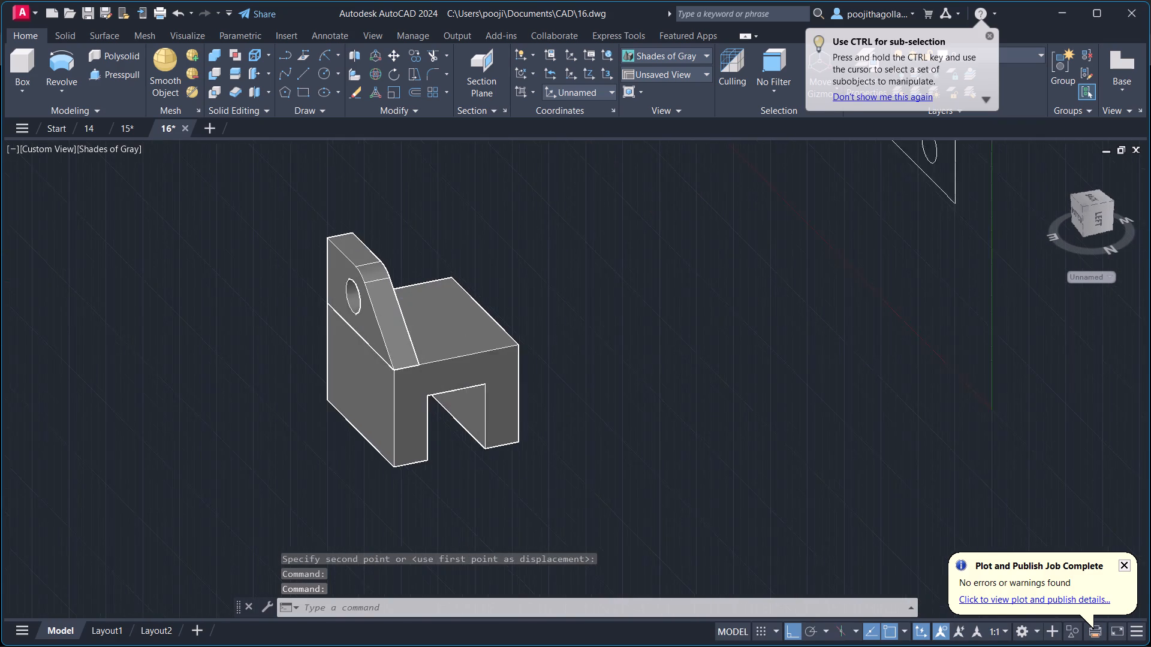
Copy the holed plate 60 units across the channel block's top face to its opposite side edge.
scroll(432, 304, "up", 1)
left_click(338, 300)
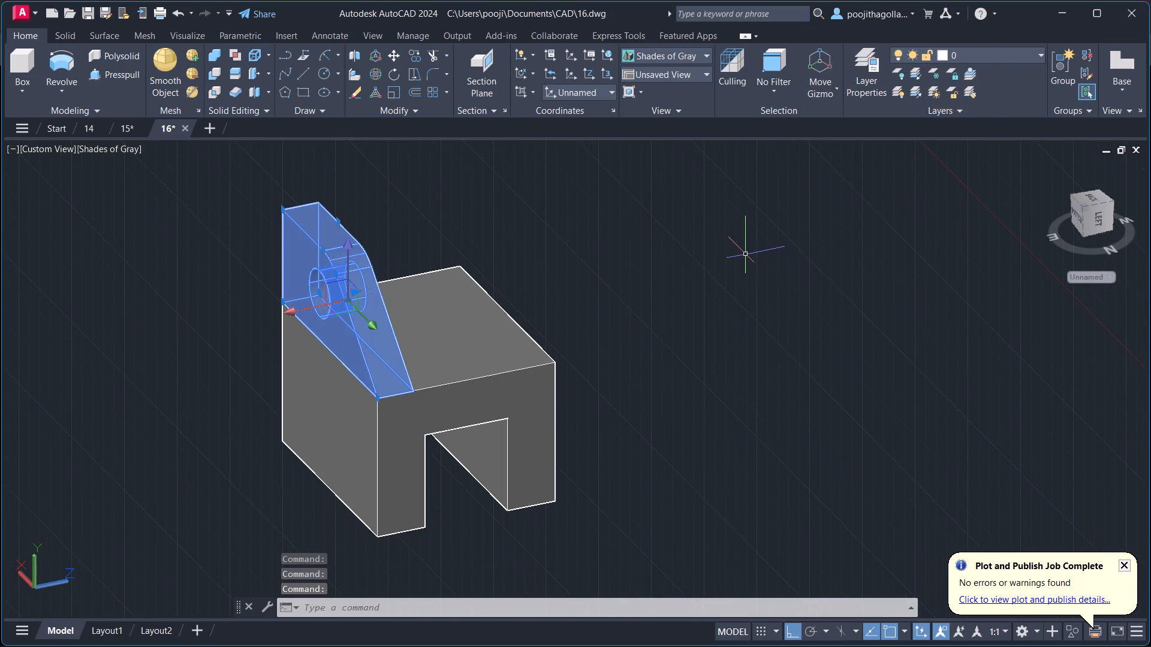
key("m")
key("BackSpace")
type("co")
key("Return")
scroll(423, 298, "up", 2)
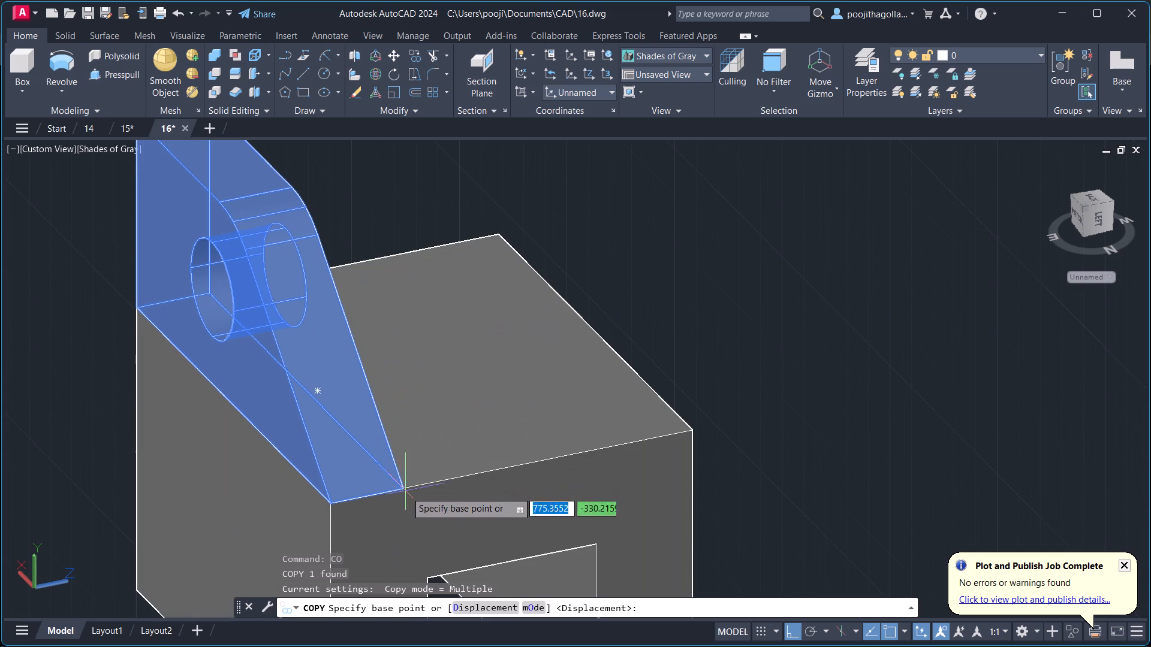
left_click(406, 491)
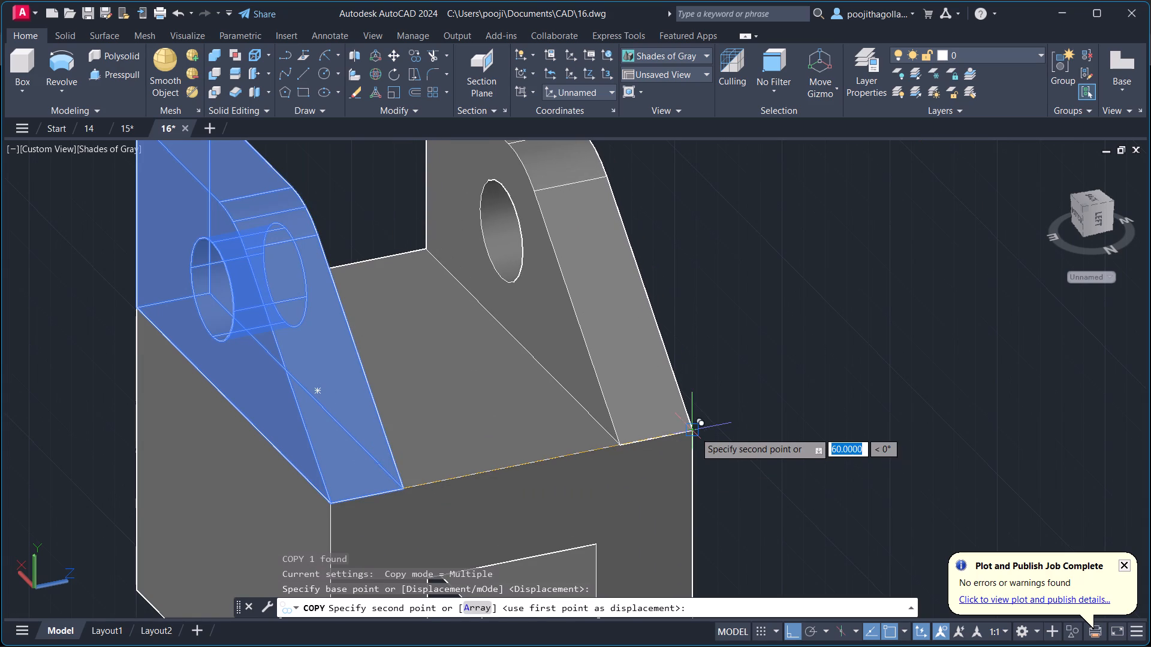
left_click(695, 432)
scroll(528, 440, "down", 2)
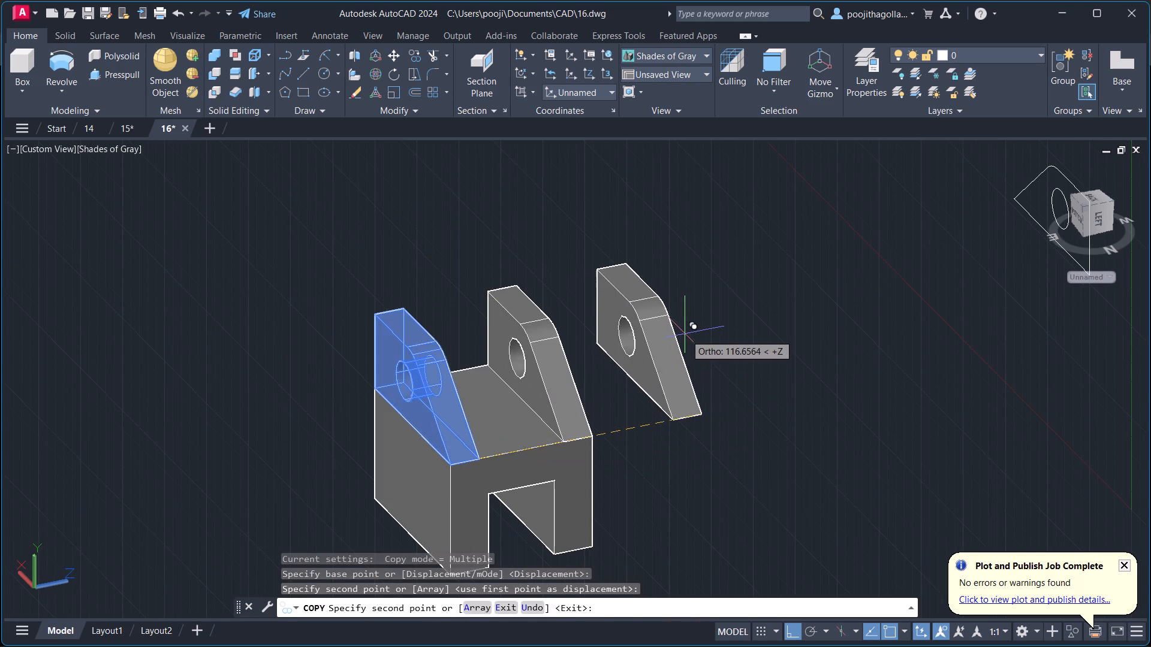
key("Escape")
Examine the channel block with its two holed plates from an orbited side angle.
middle_click_drag(355, 453, 418, 424, "shift")
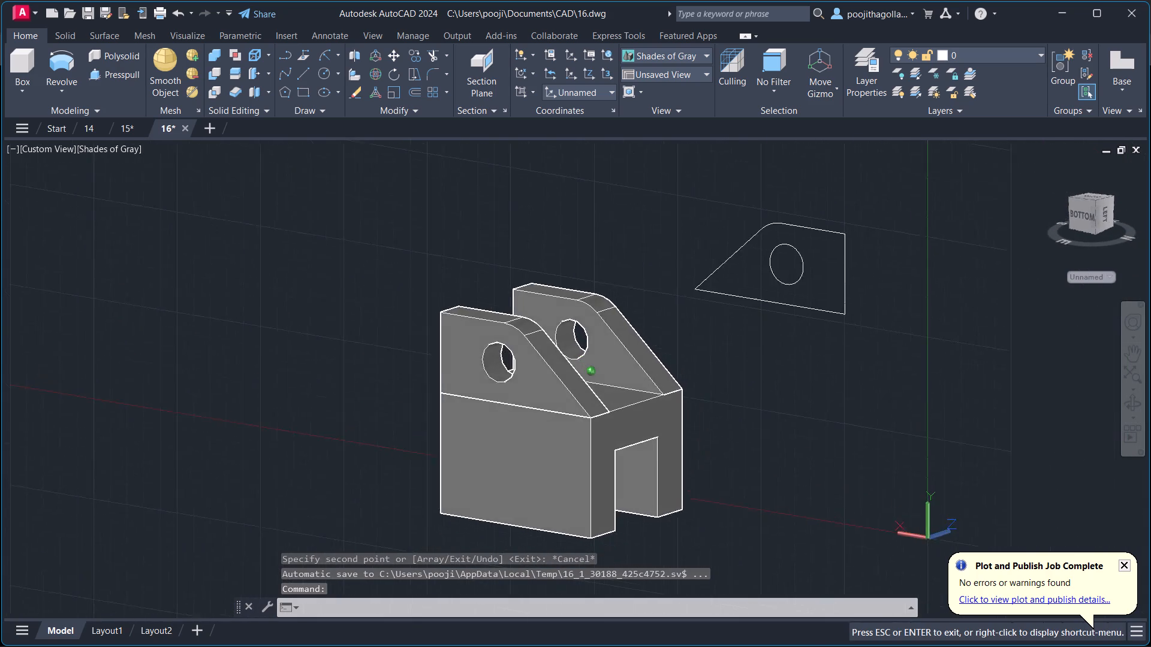
middle_click_drag(418, 424, 387, 424, "shift")
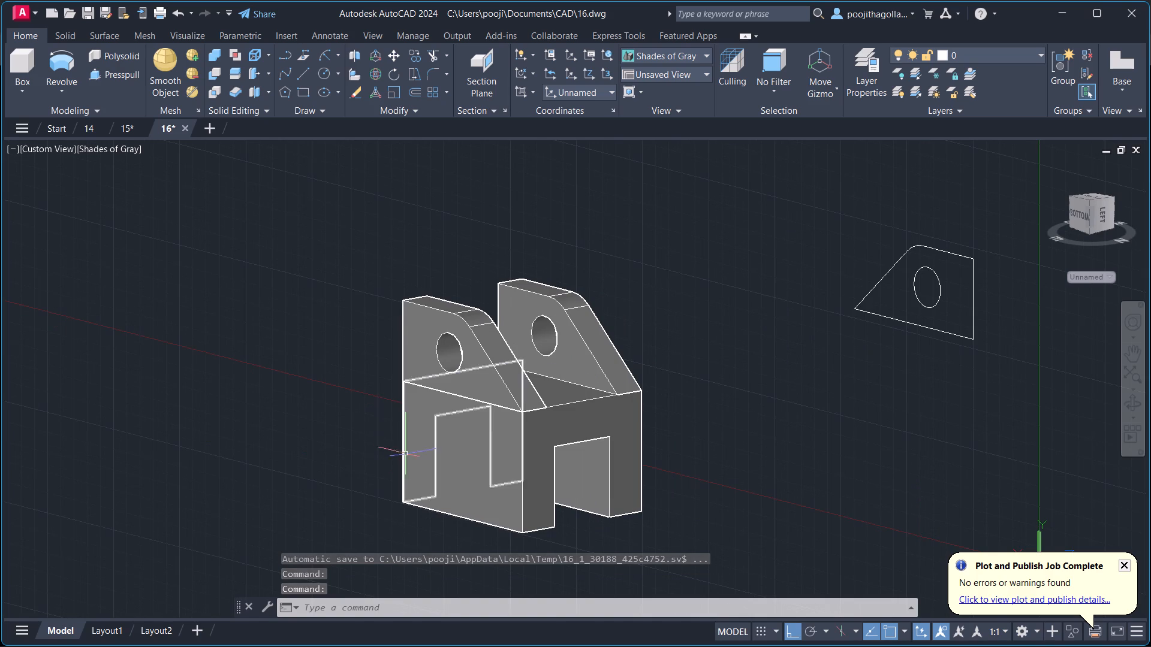
scroll(489, 451, "up", 1)
middle_click_drag(498, 495, 532, 427)
scroll(498, 495, "up", 1)
scroll(442, 428, "down", 2)
middle_click_drag(442, 428, 428, 397)
scroll(428, 397, "up", 1)
middle_click_drag(441, 407, 421, 387)
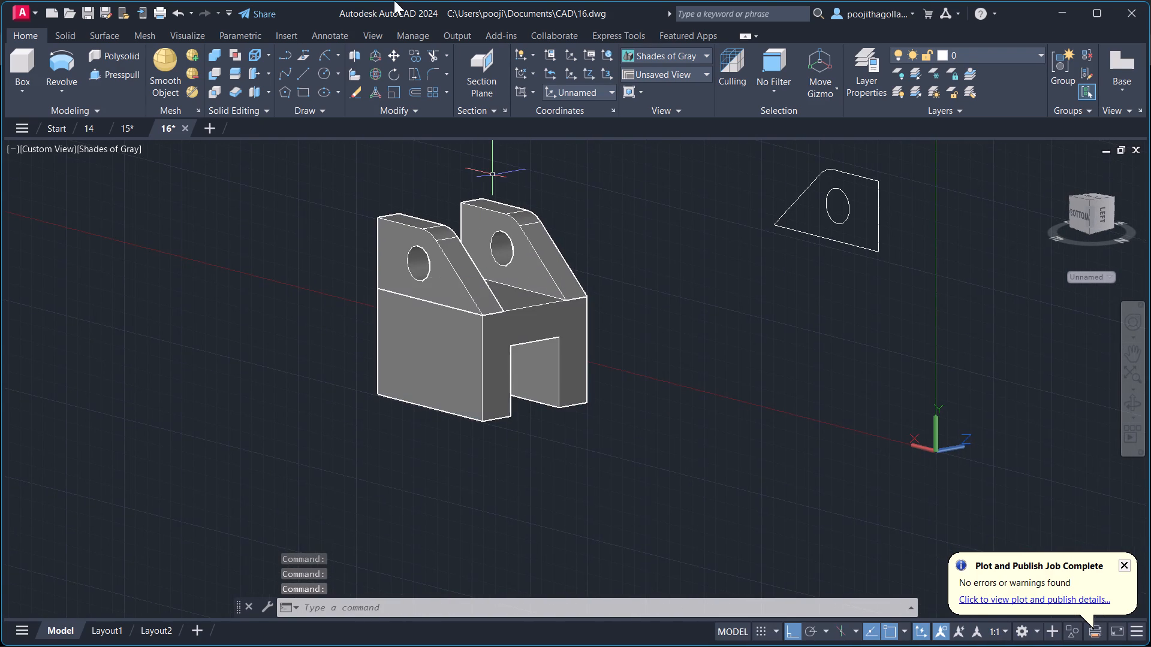
Examine the two-plate part in the front view and from several orbited angles.
left_click(43, 152)
left_click(82, 250)
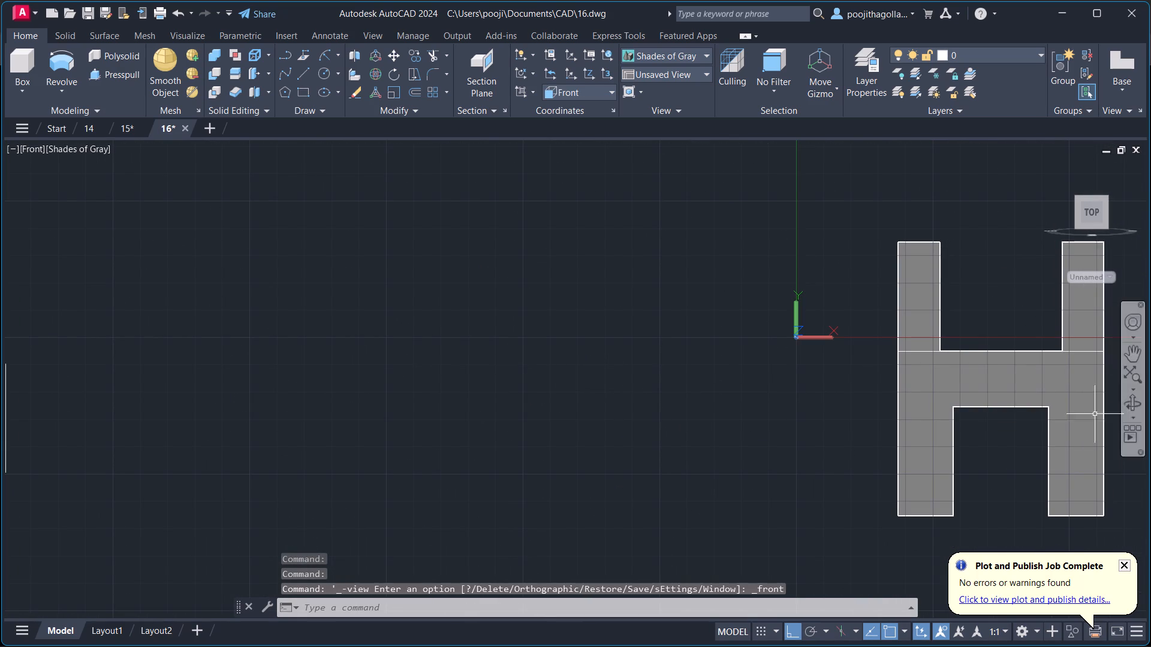
left_click(1126, 404)
left_click_drag(1059, 424, 828, 427)
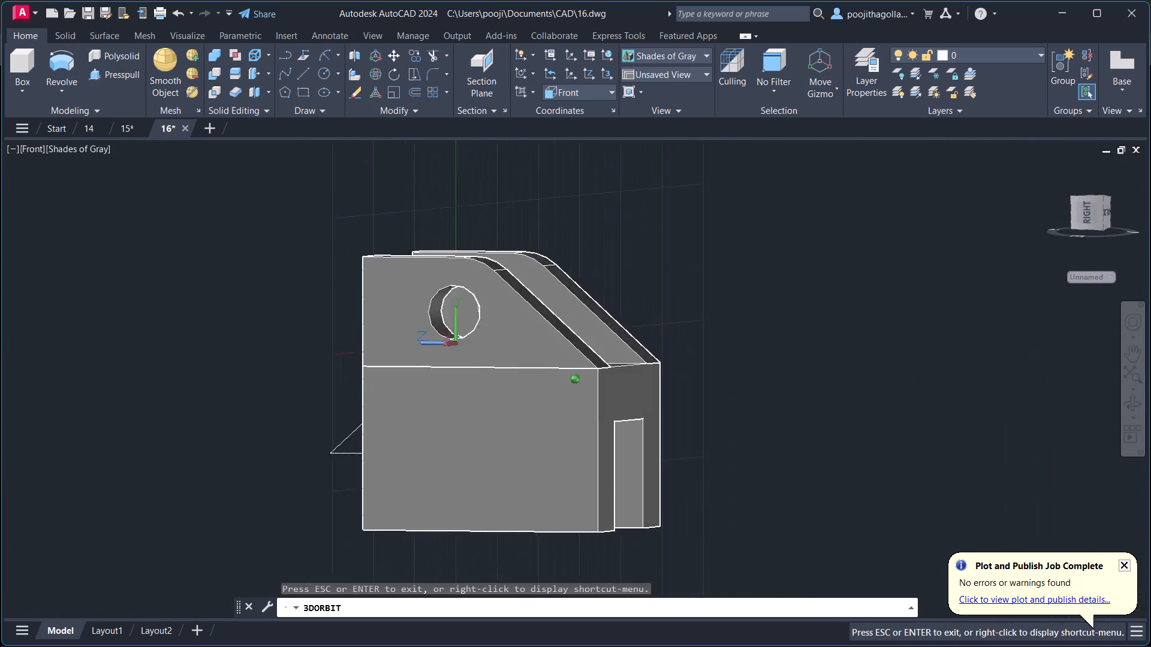
left_click_drag(828, 427, 754, 446)
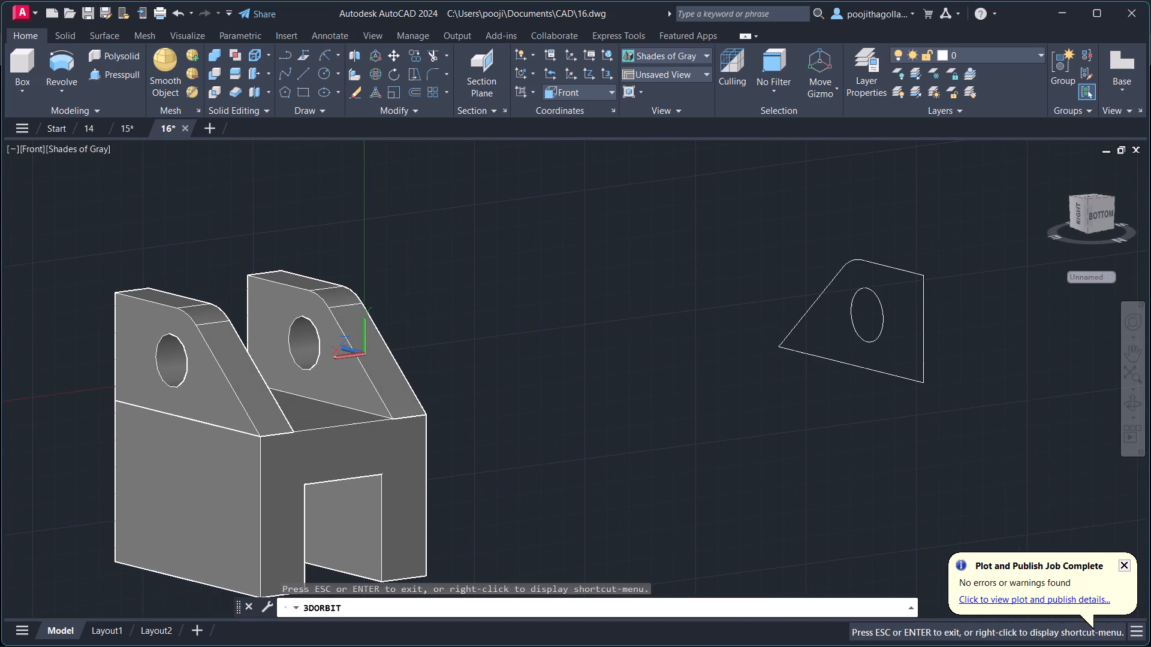
left_click_drag(611, 461, 652, 472)
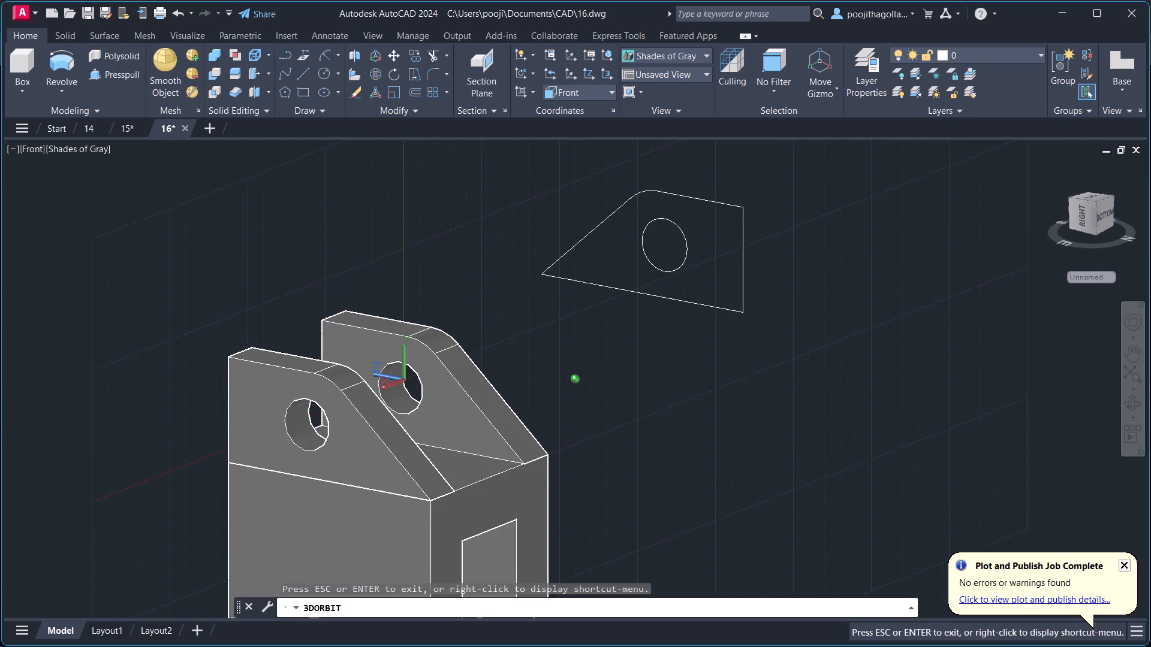
left_click_drag(652, 472, 636, 479)
left_click_drag(535, 513, 540, 493)
key("Escape")
left_click(35, 153)
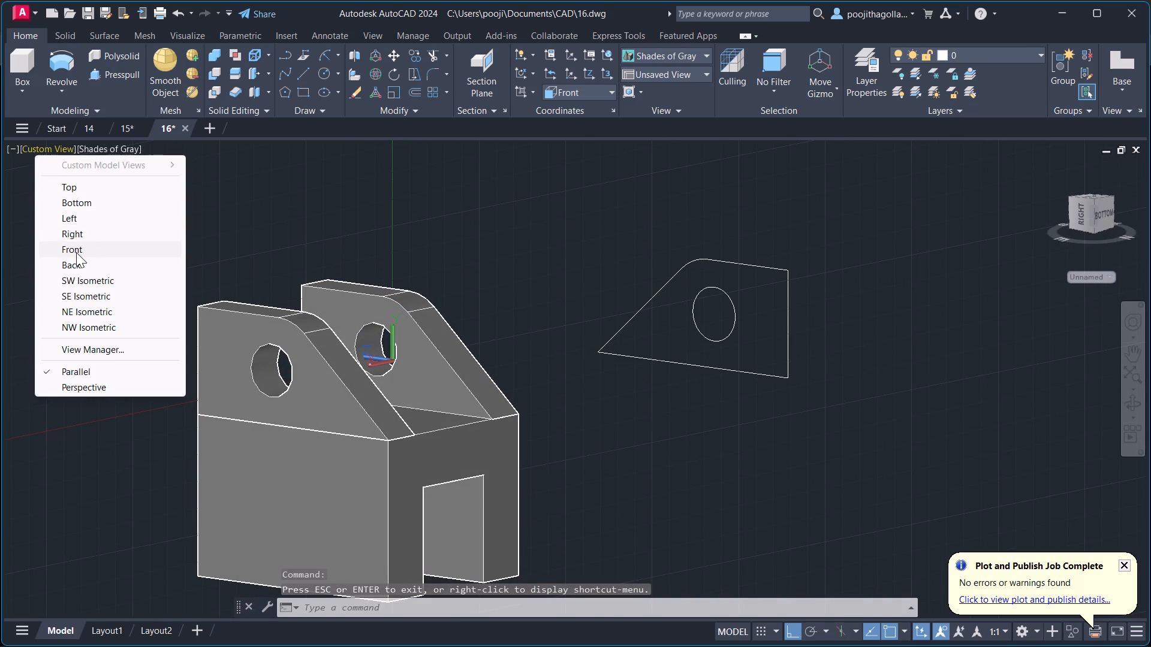
left_click(76, 252)
middle_click_drag(791, 362, 600, 337)
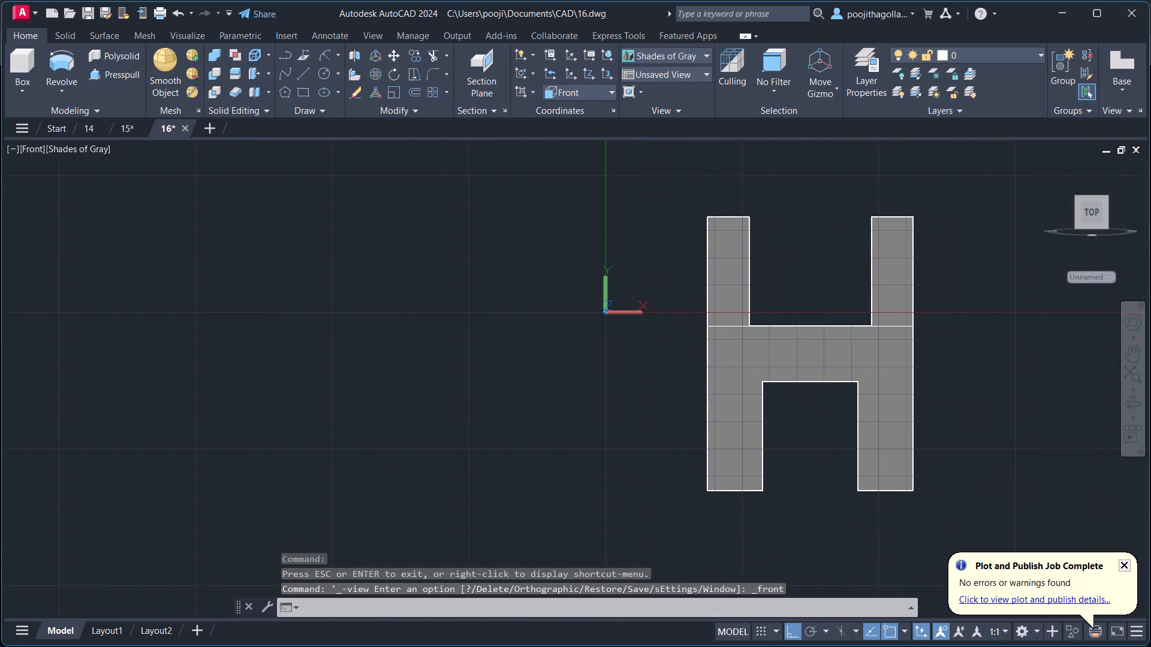
left_click_drag(681, 362, 655, 389, "shift")
middle_click_drag(688, 373, 637, 393, "shift")
scroll(830, 299, "down", 1)
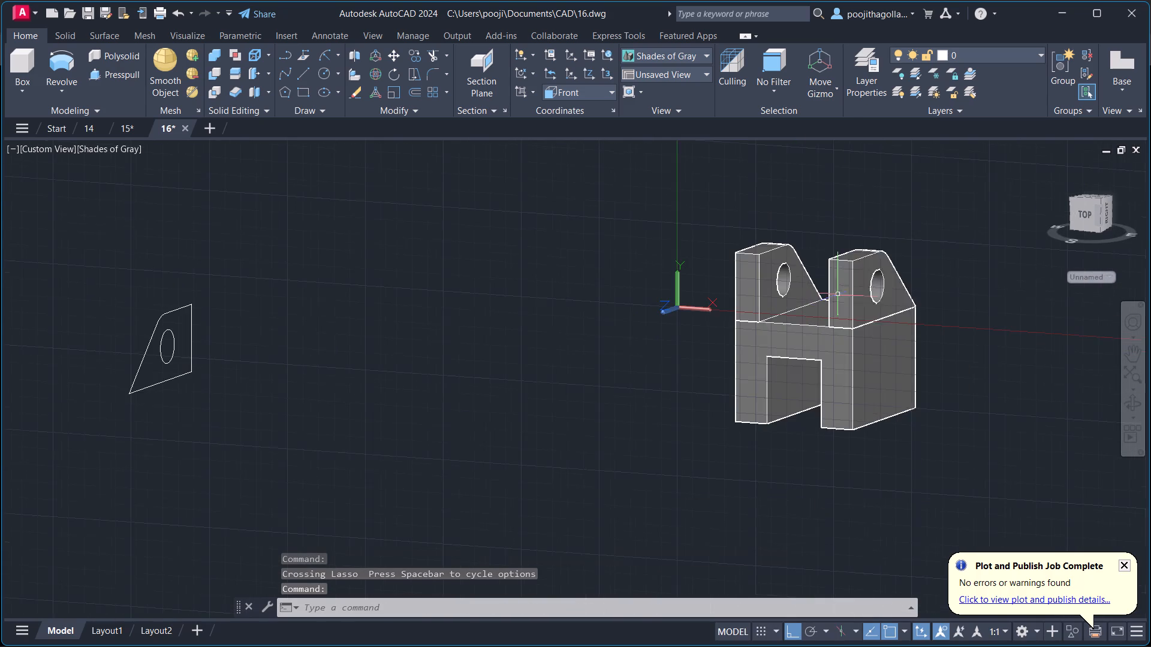
scroll(908, 296, "up", 1)
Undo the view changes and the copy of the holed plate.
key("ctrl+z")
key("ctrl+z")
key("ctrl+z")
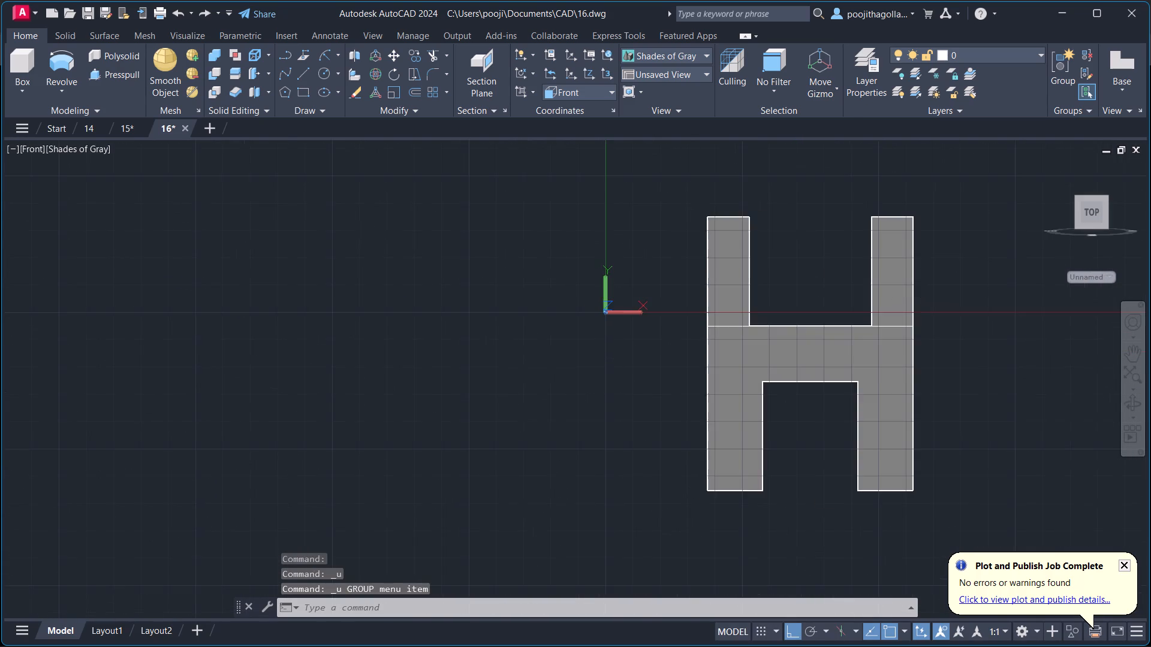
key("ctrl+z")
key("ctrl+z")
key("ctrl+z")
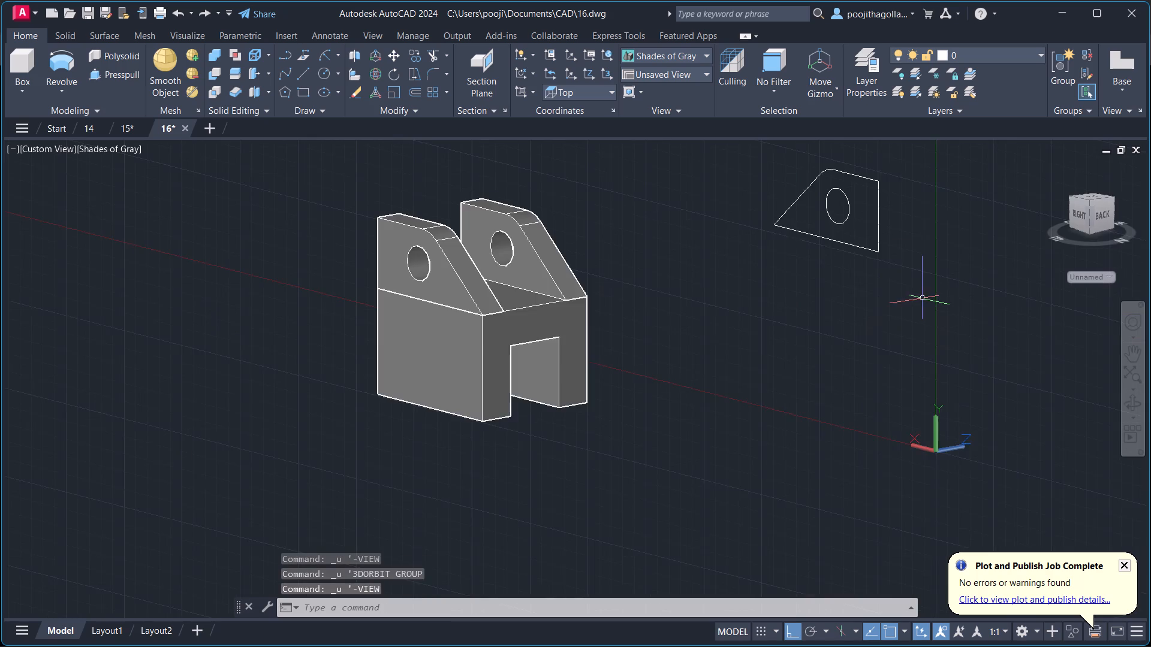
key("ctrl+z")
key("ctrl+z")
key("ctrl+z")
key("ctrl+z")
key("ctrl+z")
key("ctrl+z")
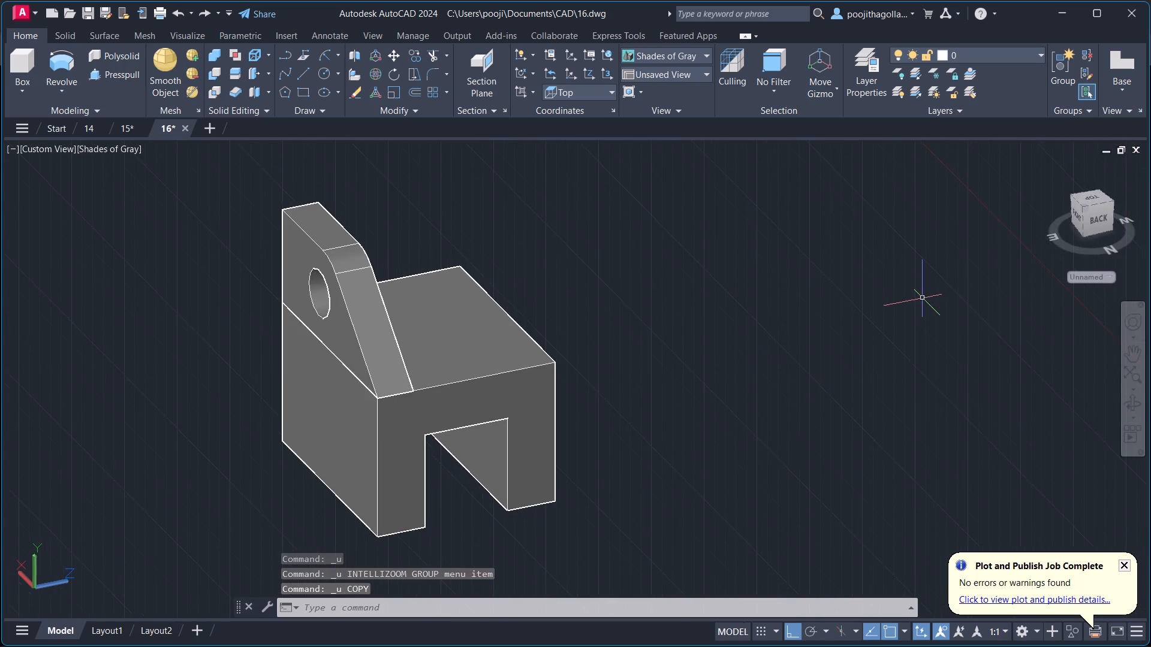
Undo the holed plate's move, 3D rotation and alignment on the channel block.
key("ctrl+z")
key("ctrl+z")
key("ctrl+z")
key("ctrl+z")
key("ctrl+z")
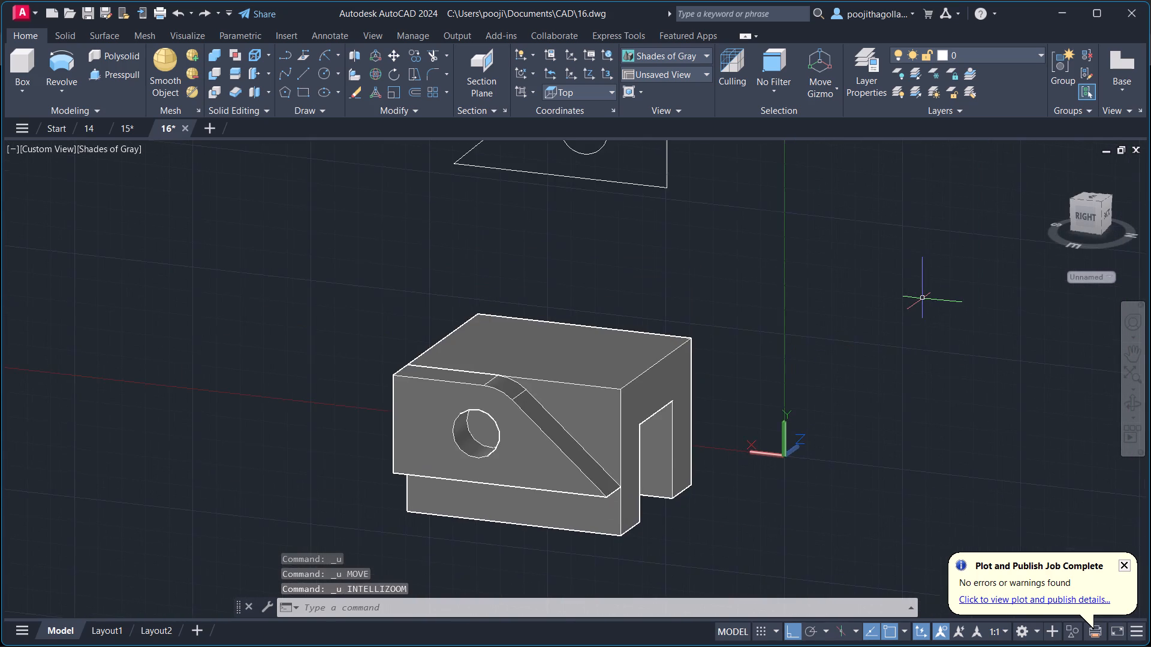
key("ctrl+z")
key("ctrl+z")
key("ctrl+z")
key("ctrl+z")
key("ctrl+z")
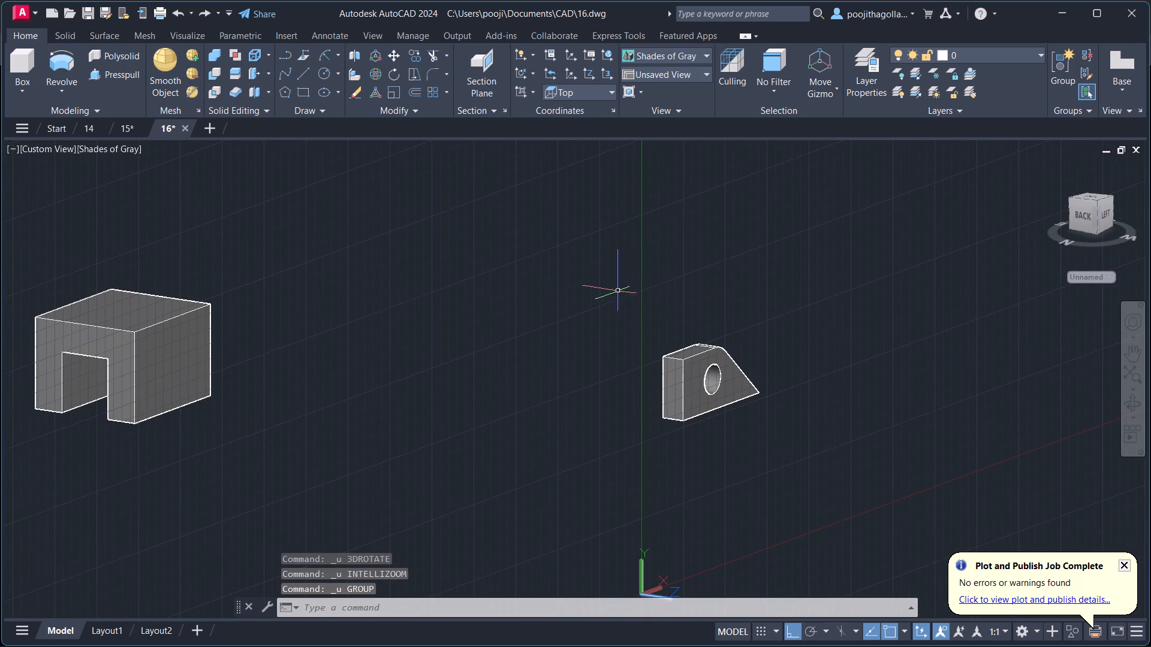
Move the holed plate from its square end's outer bottom corner to the channel block's matching top corner, seating it on the top face.
scroll(662, 338, "up", 1)
scroll(711, 386, "down", 1)
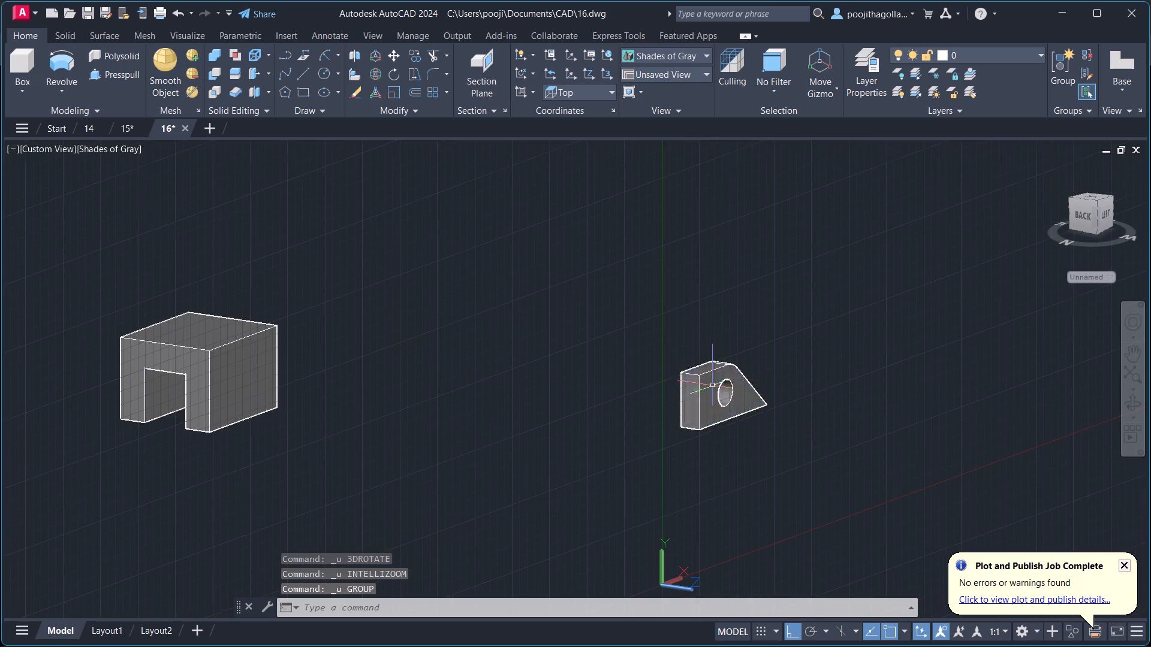
left_click(703, 403)
key("m")
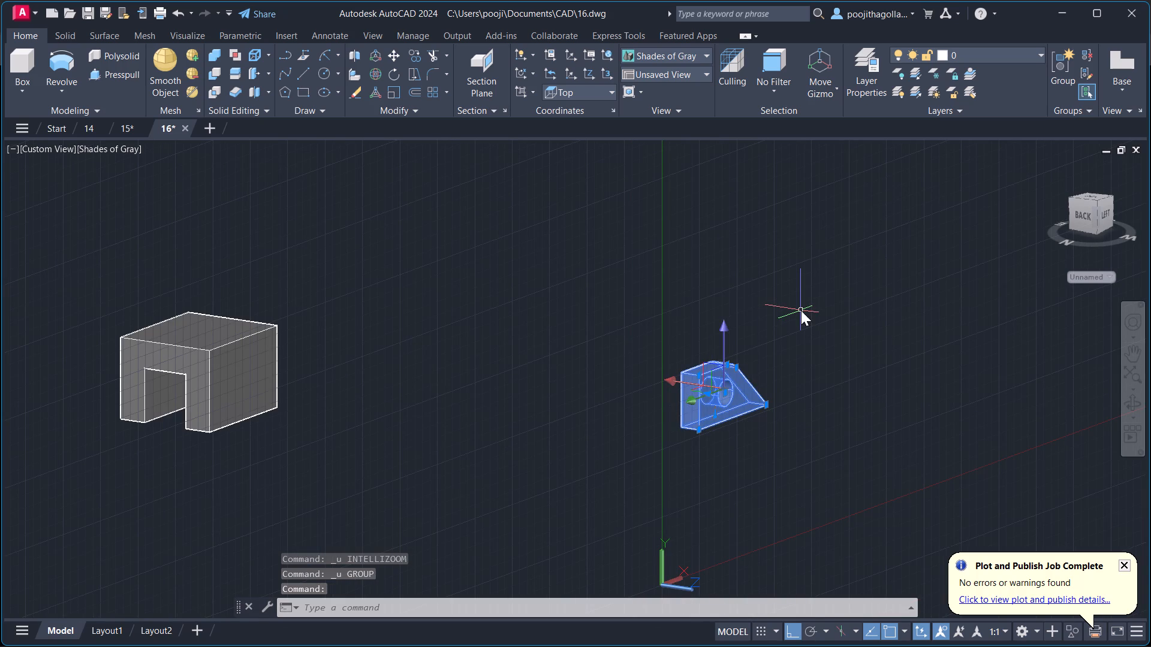
key("Return")
scroll(655, 451, "up", 1)
left_click(700, 410)
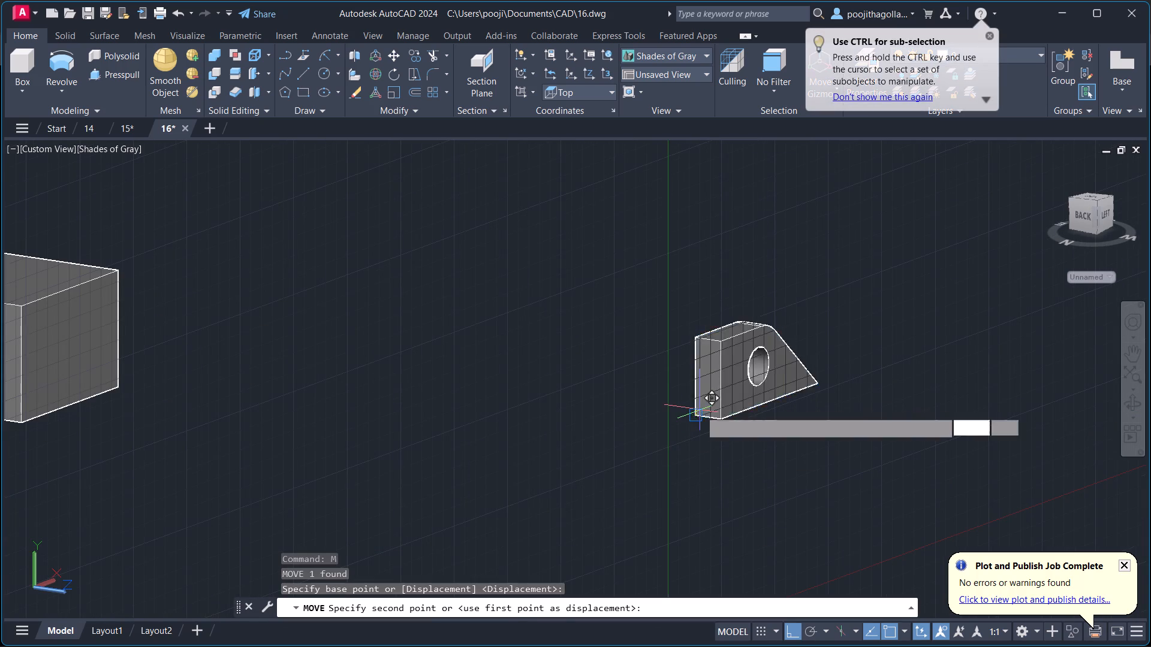
scroll(200, 313, "down", 2)
middle_click_drag(200, 313, 333, 349)
scroll(179, 337, "up", 3)
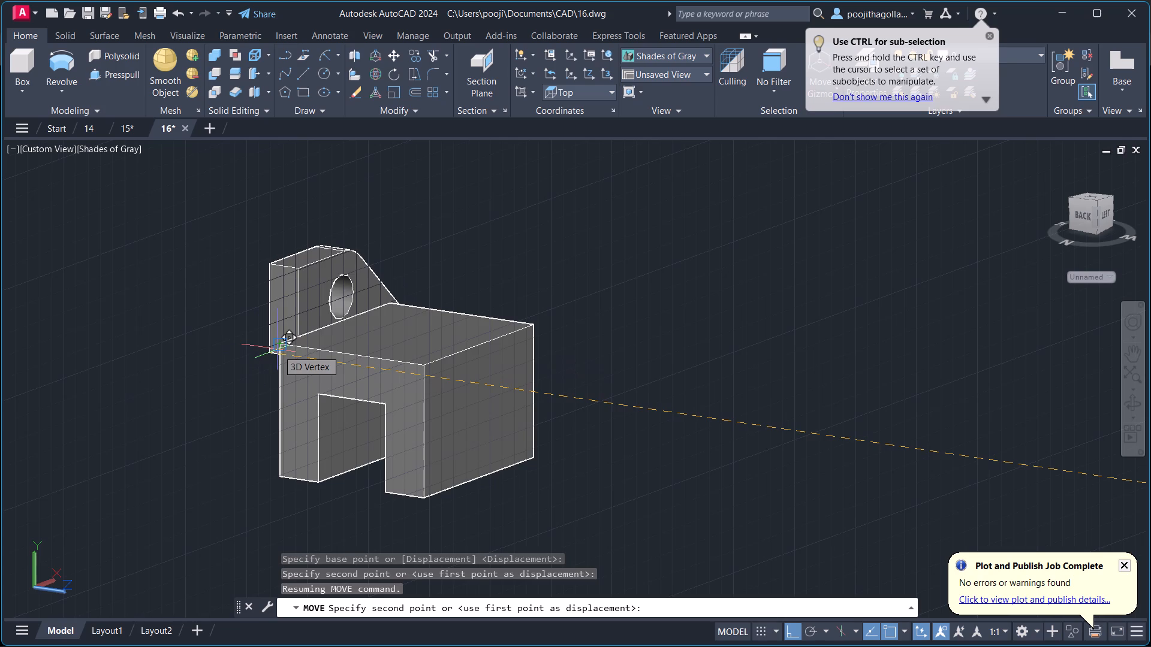
left_click(285, 344)
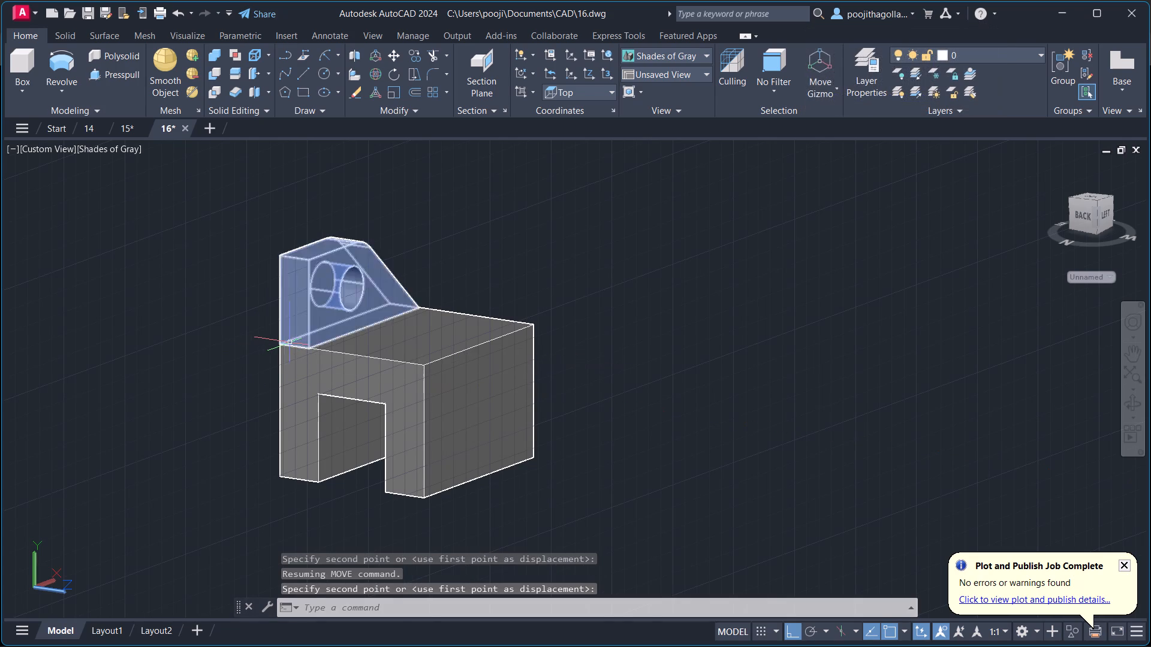
Examine how the holed plate sits on the channel block from the opposite side, at near and far zoom.
scroll(290, 343, "up", 1)
middle_click_drag(233, 377, 624, 385, "shift")
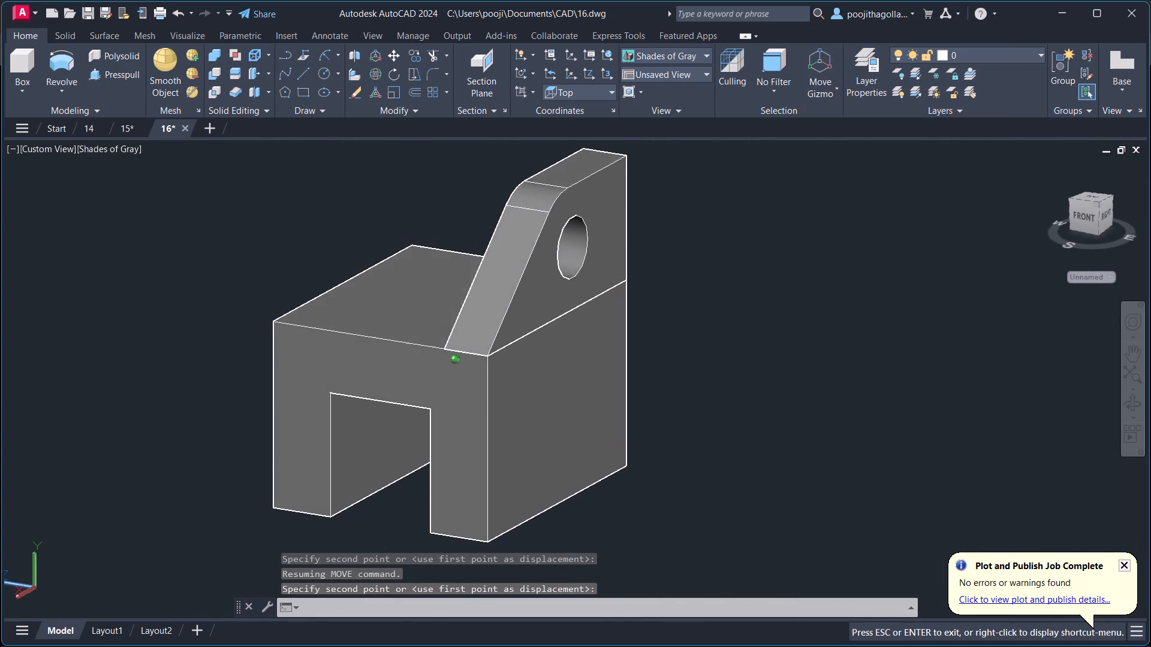
middle_click_drag(624, 385, 793, 384, "shift")
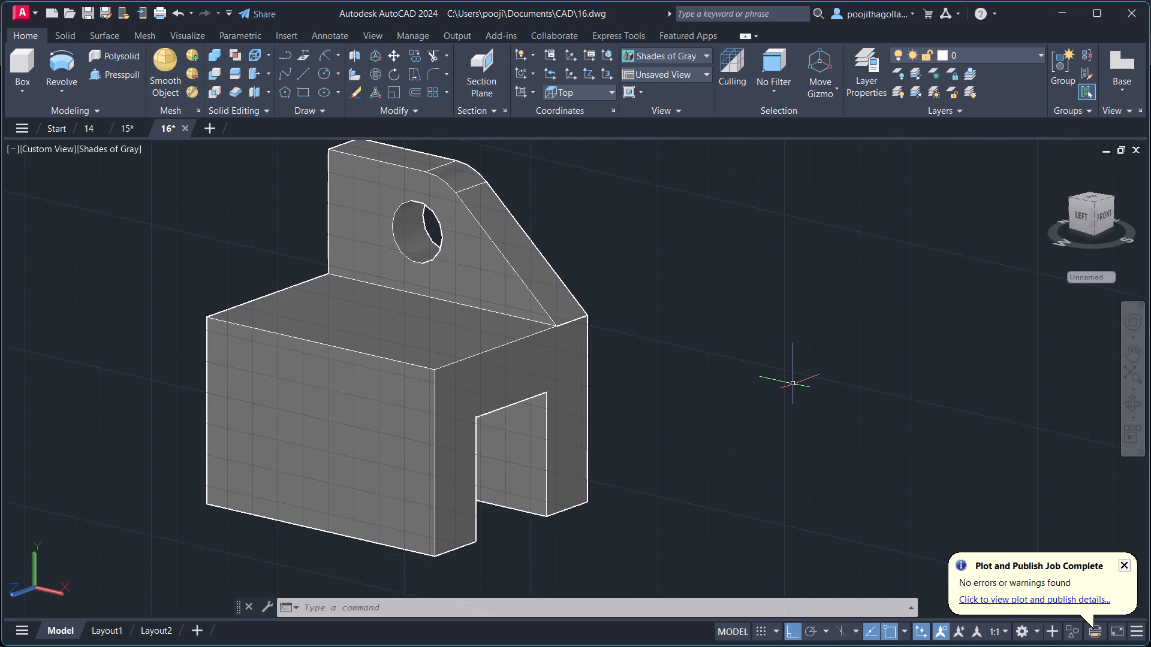
scroll(793, 384, "up", 1)
scroll(793, 384, "down", 1)
middle_click_drag(793, 385, 801, 439)
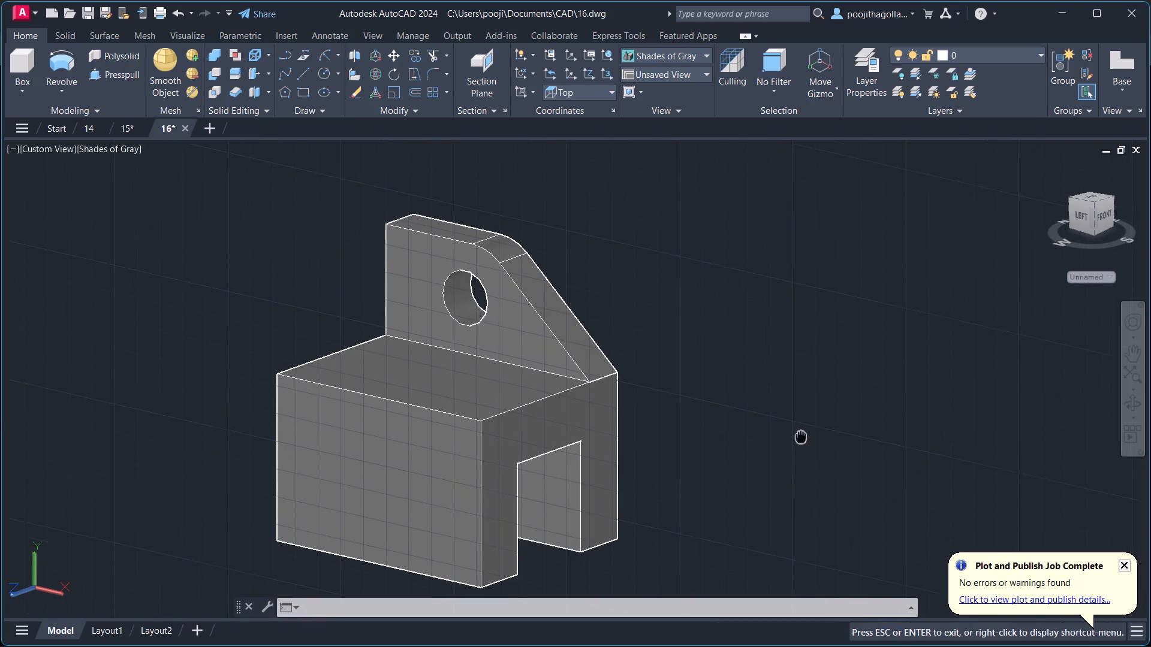
middle_click_drag(801, 439, 799, 456)
scroll(799, 456, "up", 1)
scroll(676, 480, "down", 1)
middle_click_drag(672, 482, 719, 451)
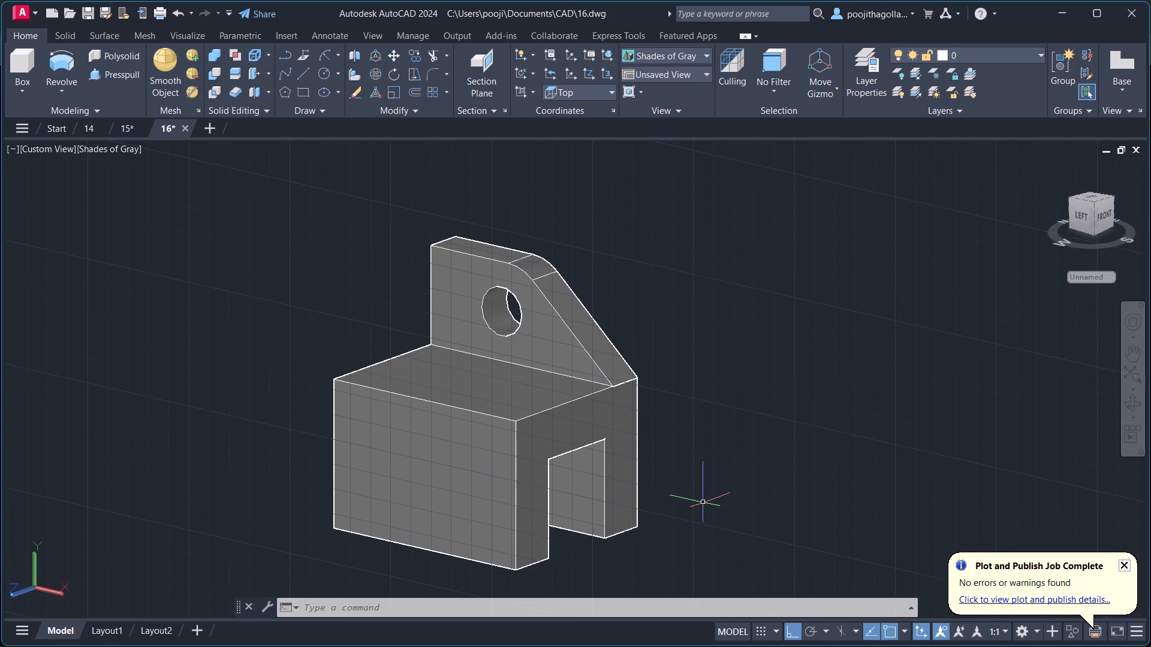
scroll(703, 503, "up", 1)
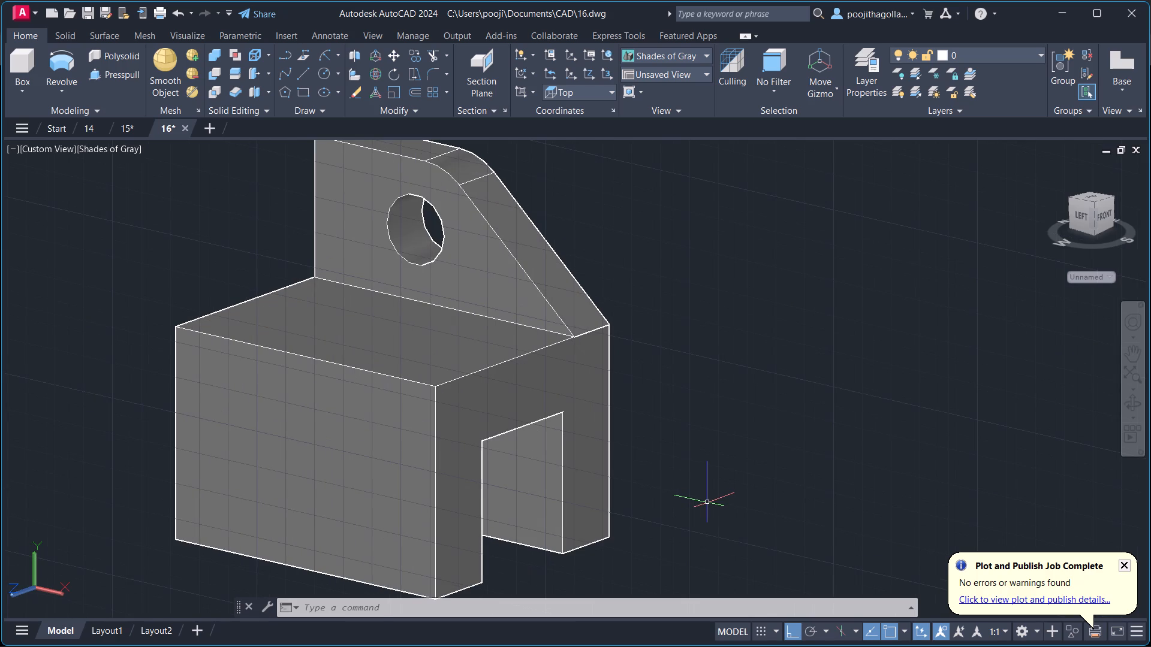
scroll(707, 503, "up", 1)
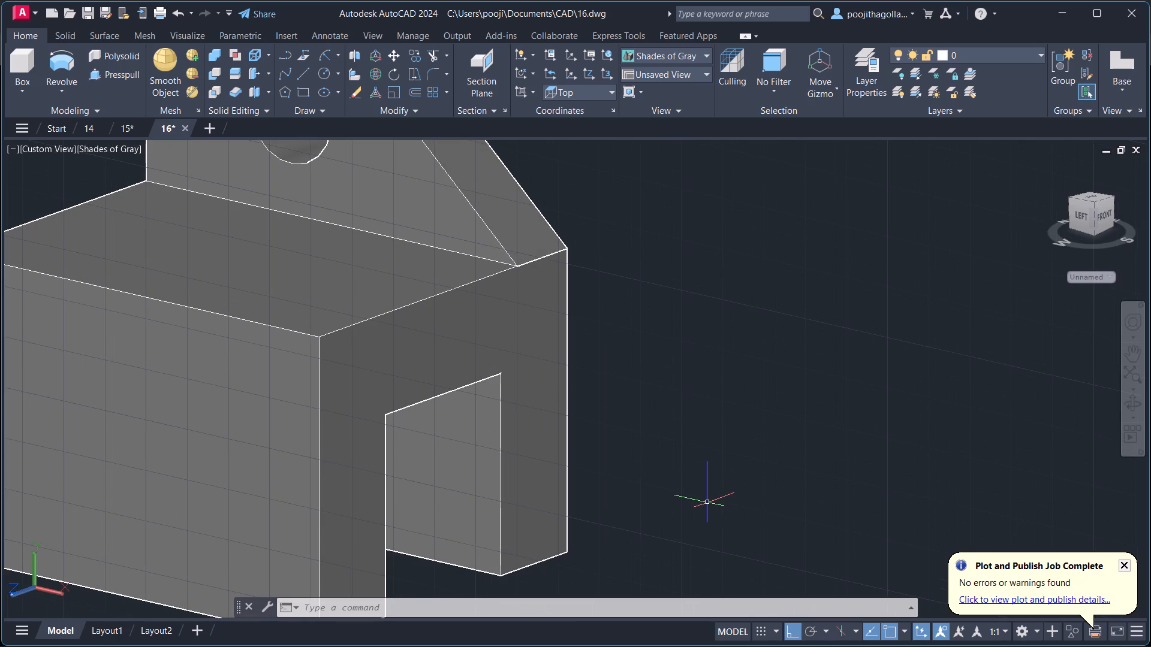
scroll(707, 503, "down", 1)
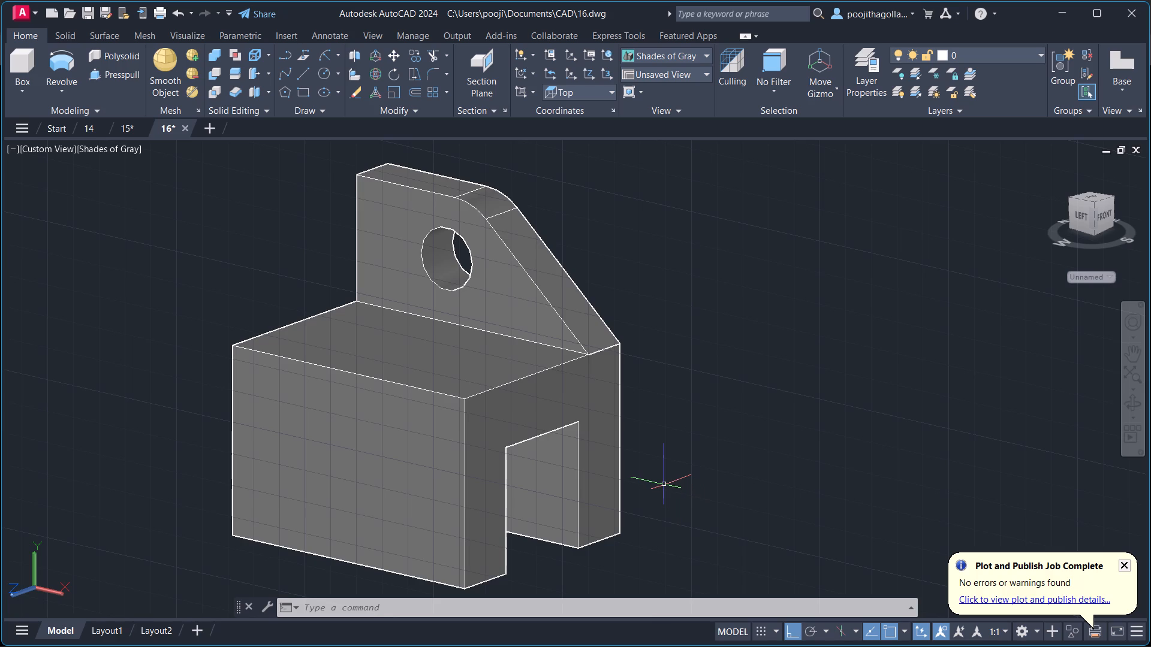
scroll(664, 485, "up", 2)
scroll(486, 485, "down", 2)
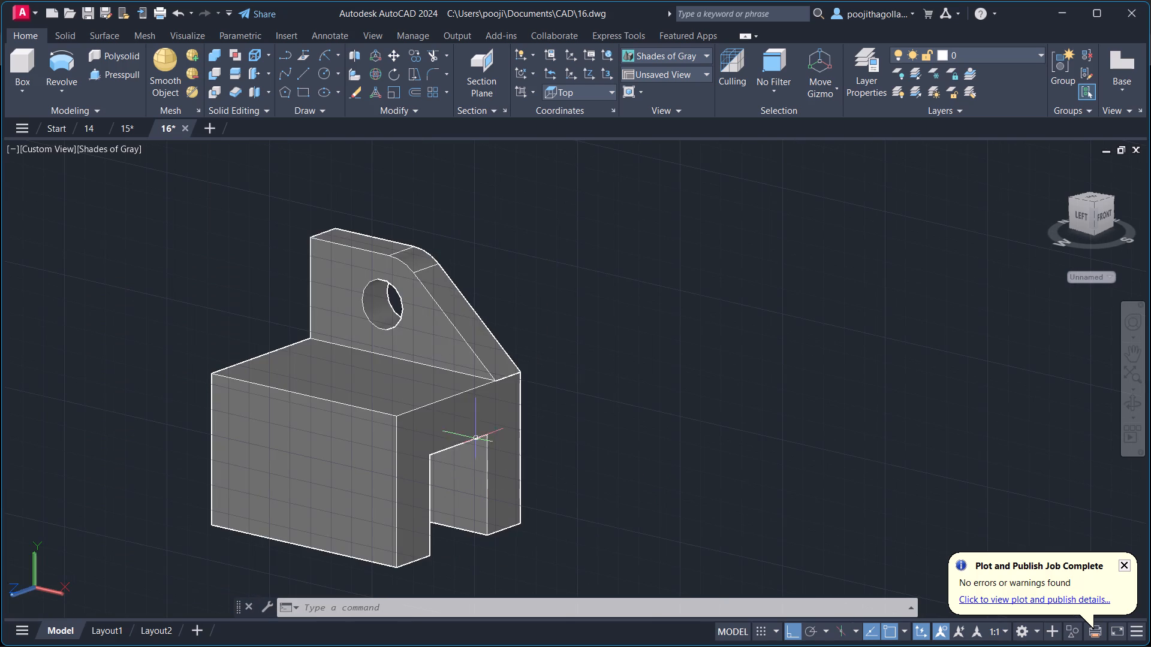
Copy the holed plate from the inner bottom corner of its sloped end to the channel block's opposite outer top corner.
left_click(447, 340)
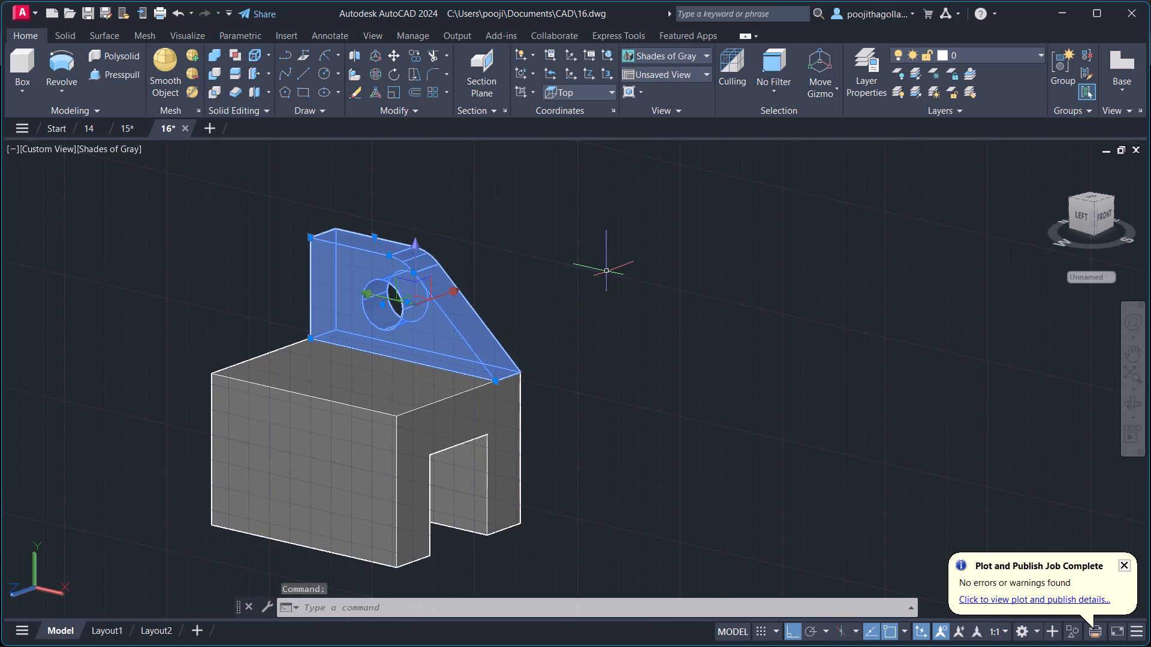
type("co")
key("Return")
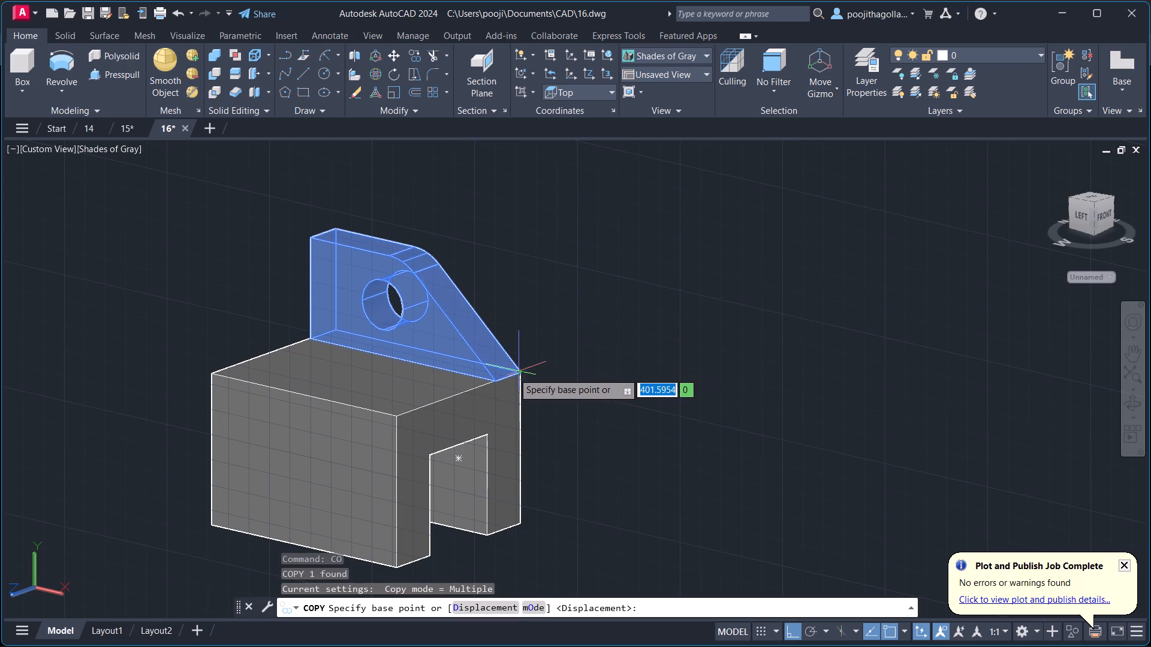
left_click(493, 383)
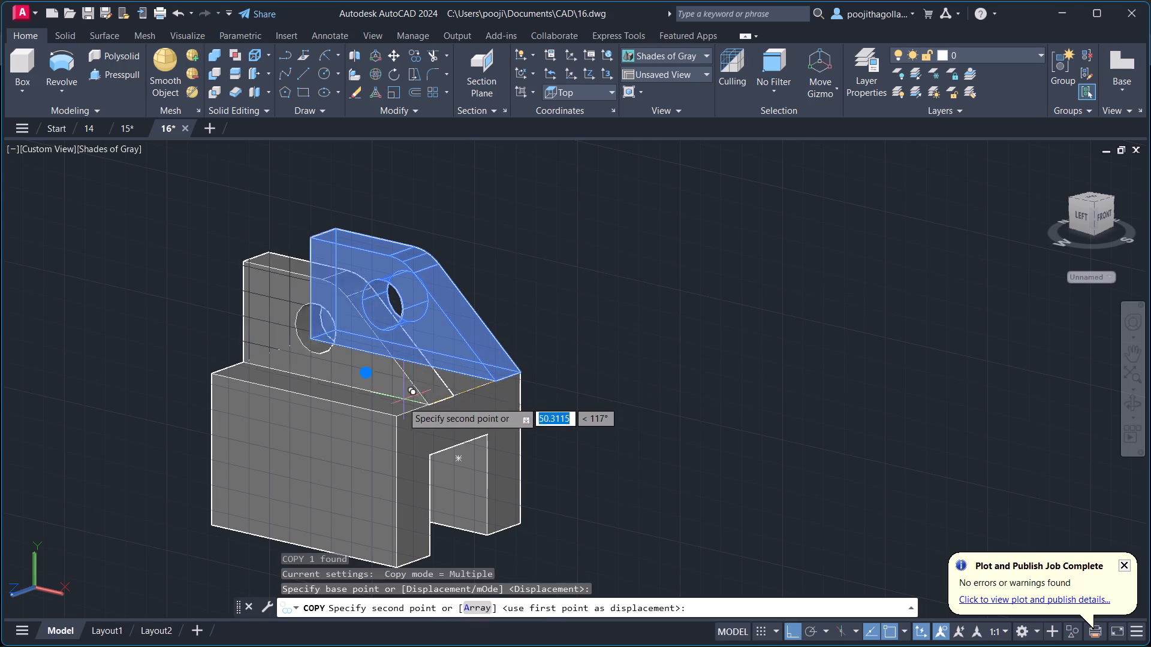
left_click(399, 418)
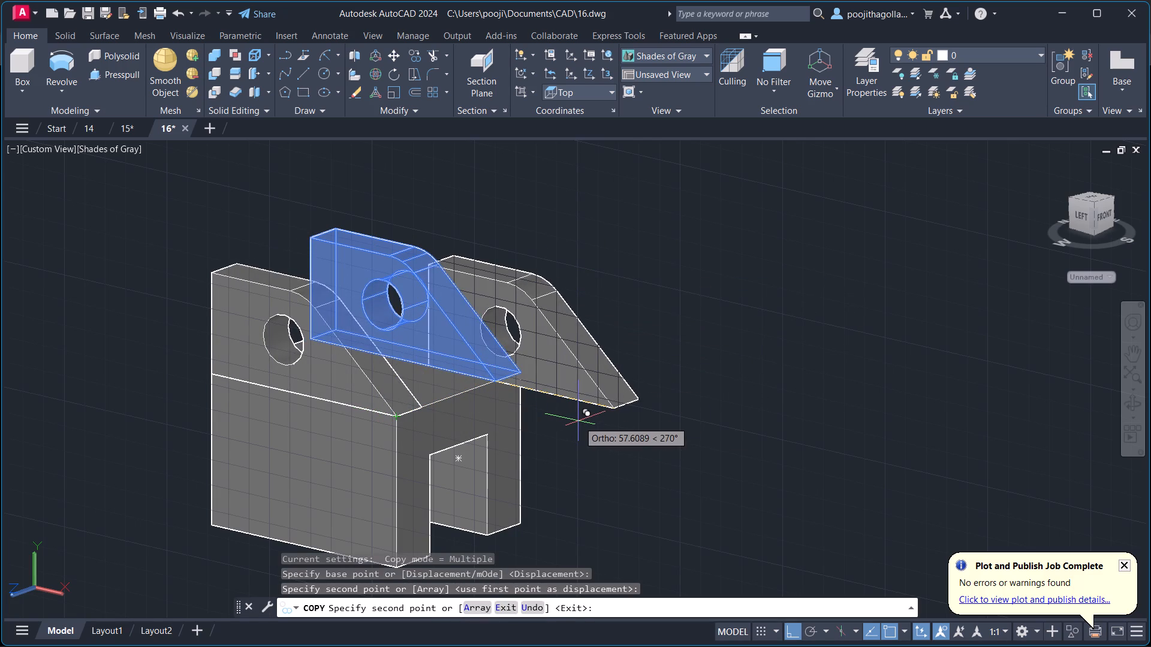
key("Escape")
View the part from the right, and set the view to Front.
scroll(581, 421, "down", 3)
middle_click_drag(581, 421, 608, 376)
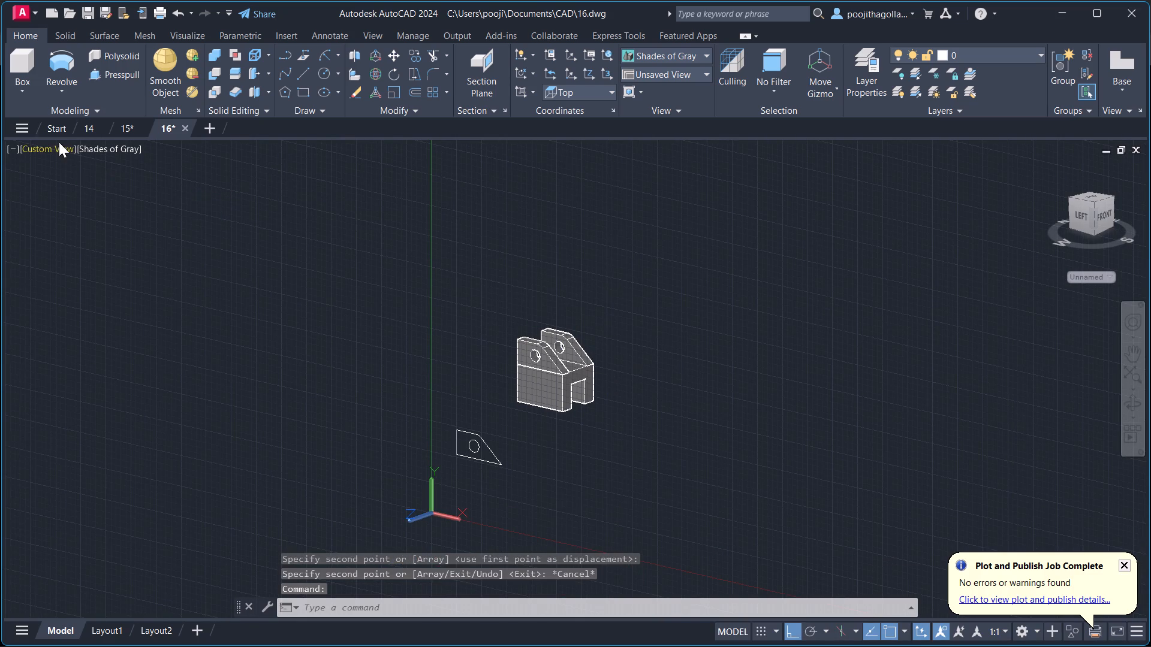
left_click(56, 144)
left_click(112, 231)
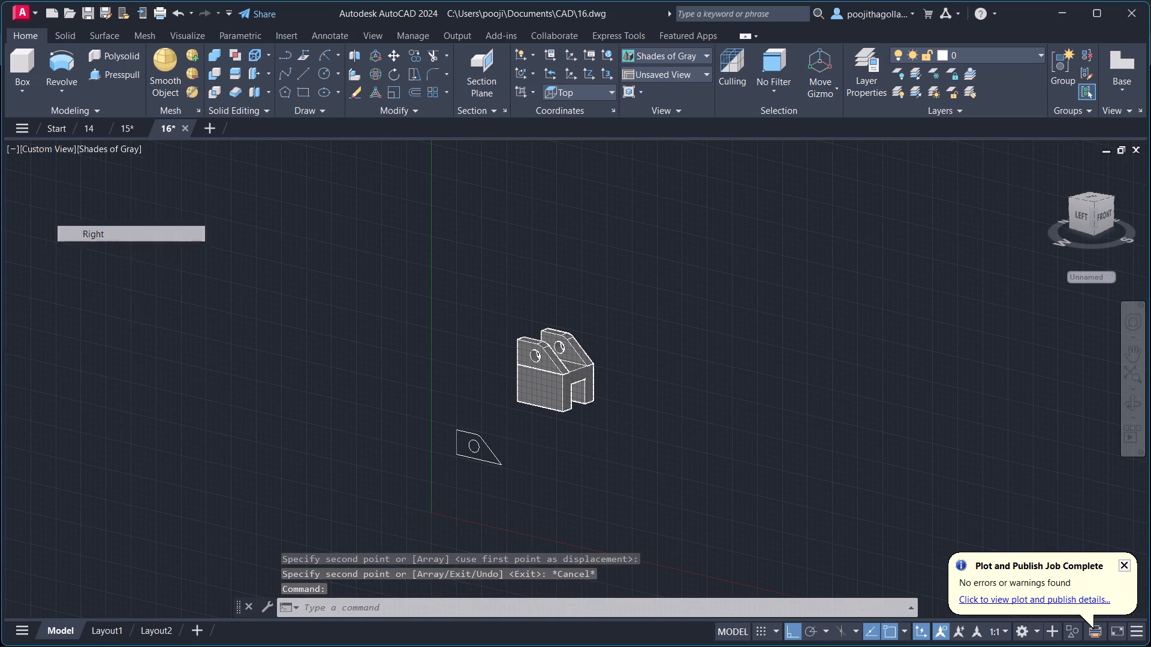
scroll(606, 443, "up", 1)
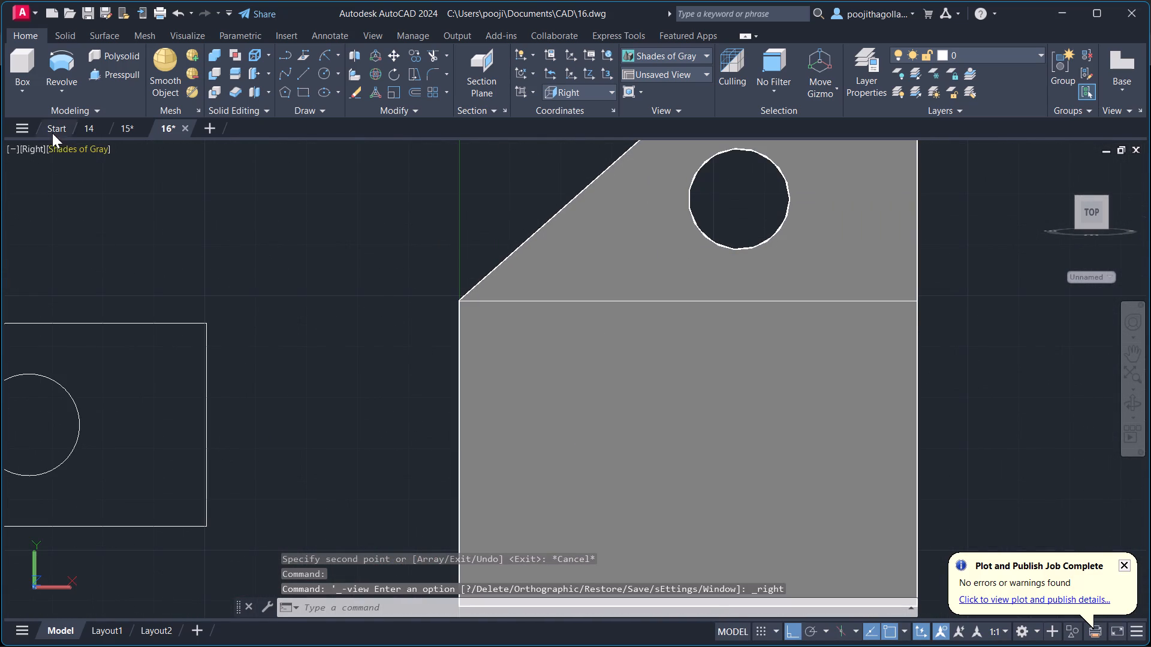
left_click(27, 153)
left_click(65, 247)
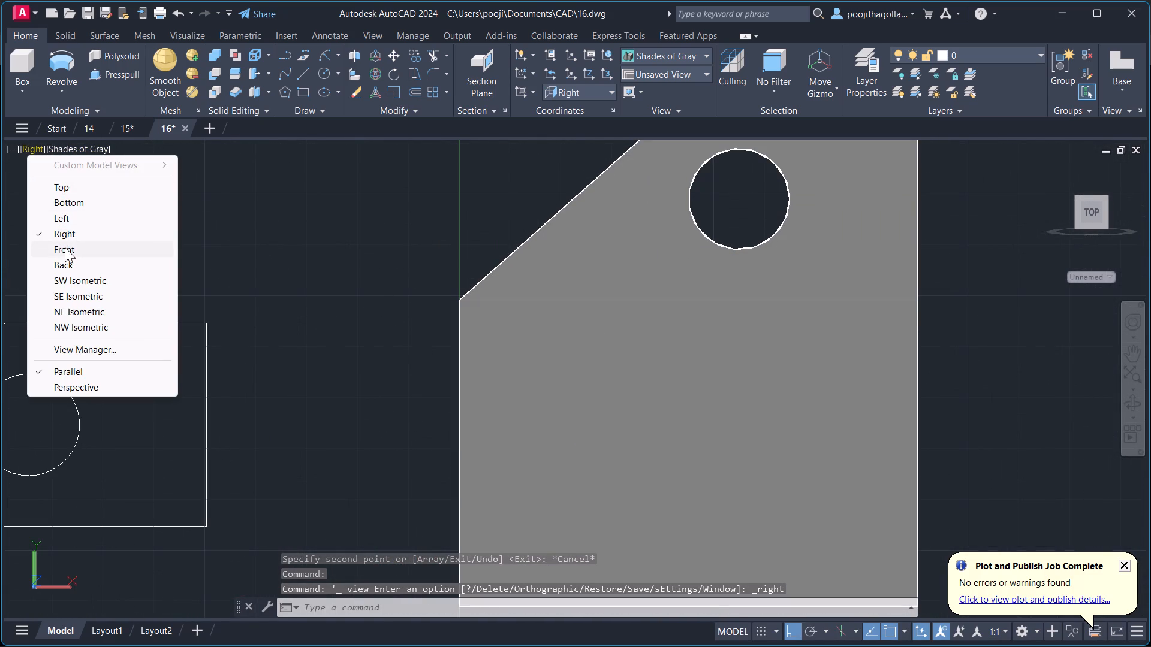
left_click(37, 149)
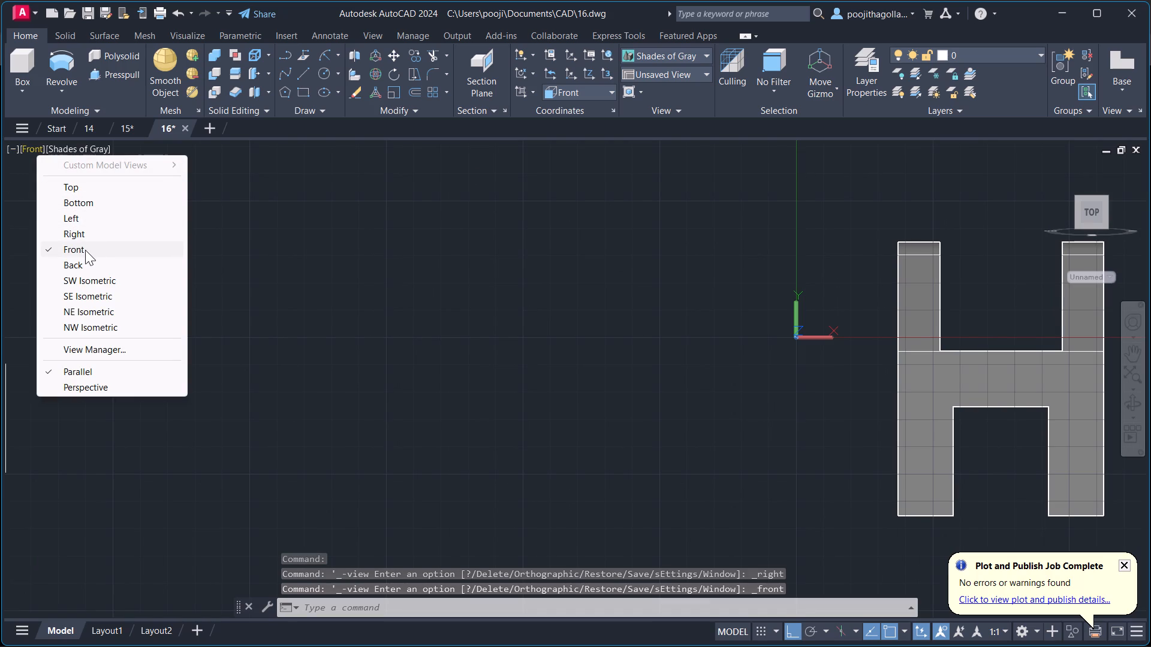
scroll(640, 375, "down", 1)
scroll(878, 407, "down", 1)
scroll(962, 401, "down", 1)
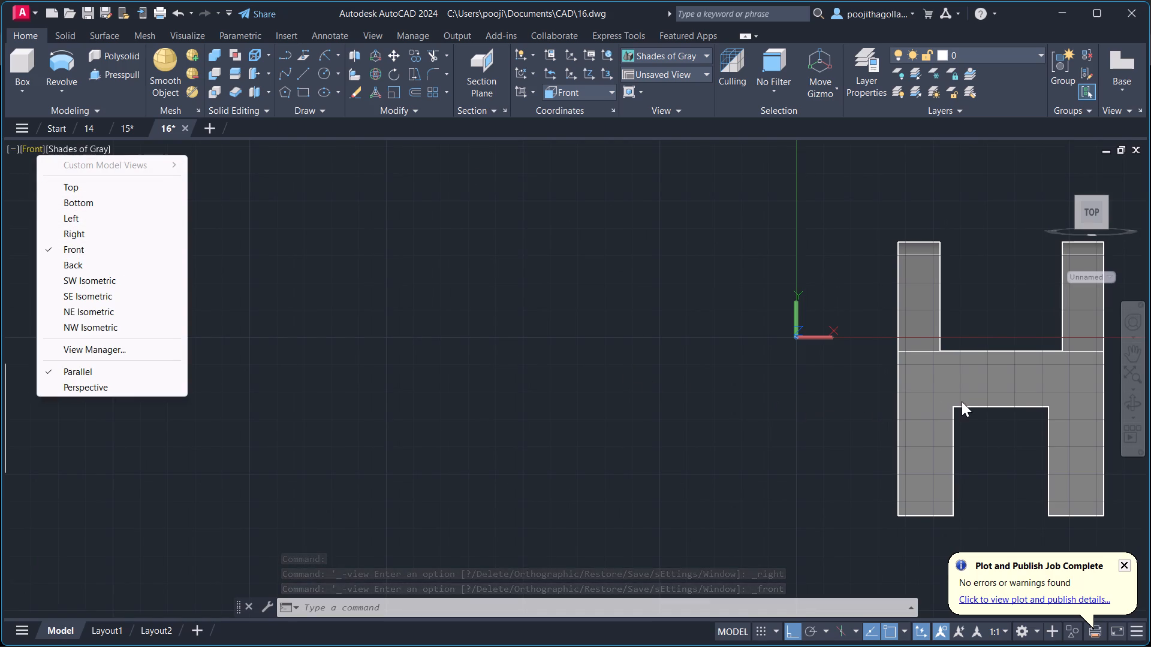
scroll(992, 401, "down", 3)
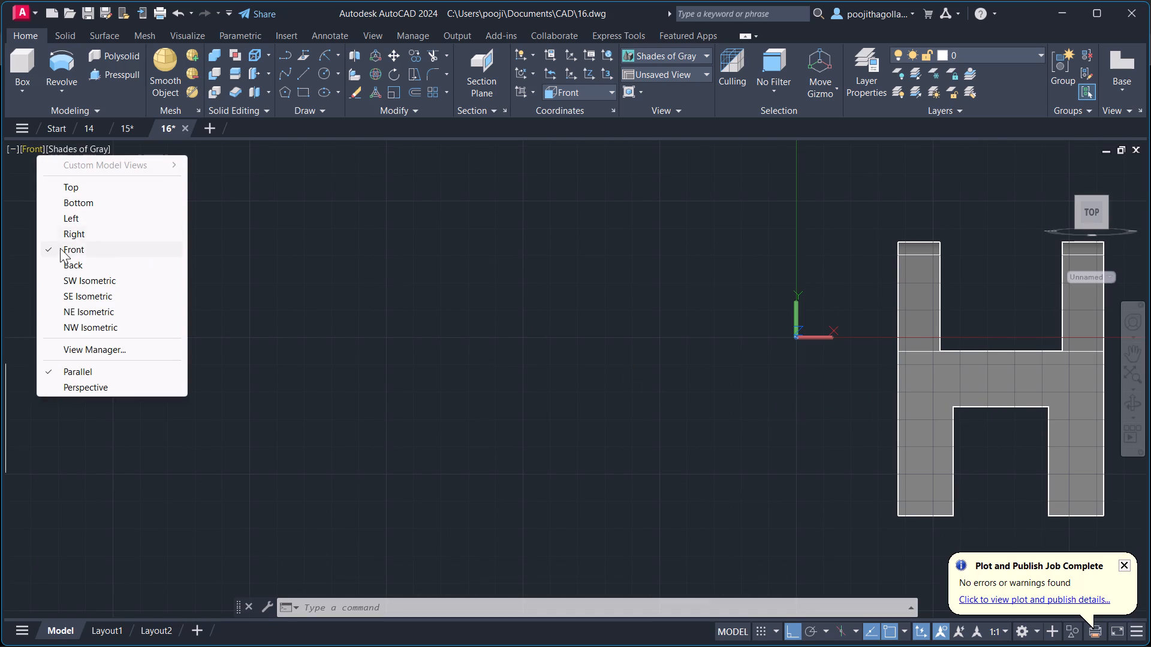
left_click(60, 252)
scroll(739, 451, "down", 3)
middle_click_drag(910, 445, 622, 392)
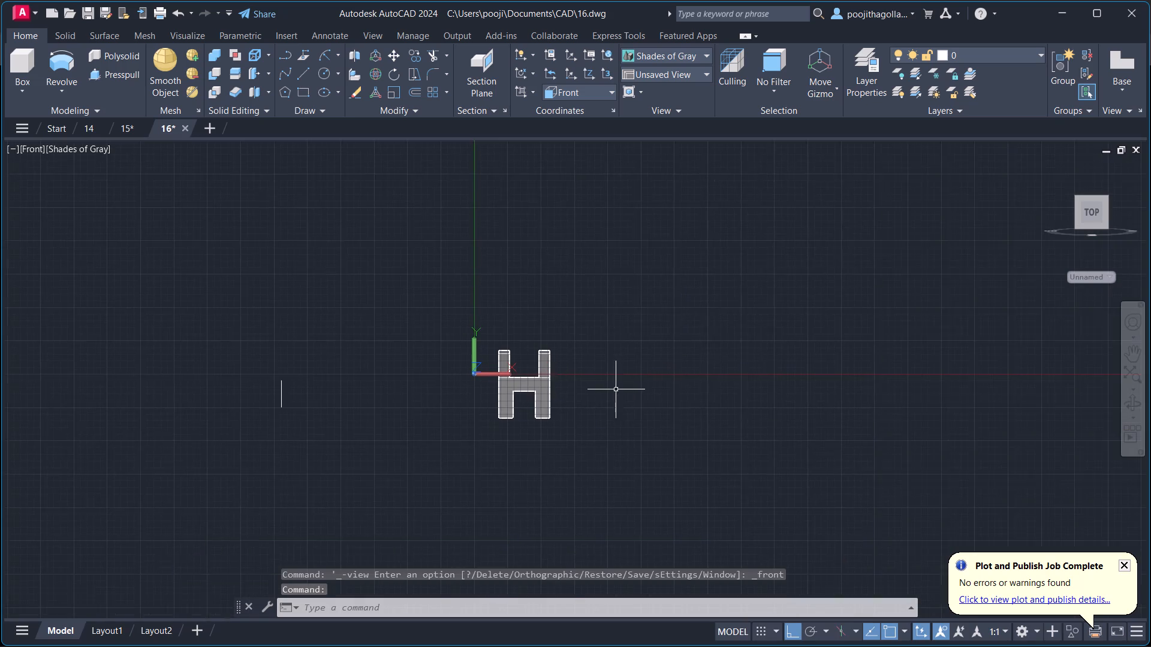
Draw a 60-long vertical line upward in the empty space beside the H-shaped front view.
scroll(616, 390, "up", 7)
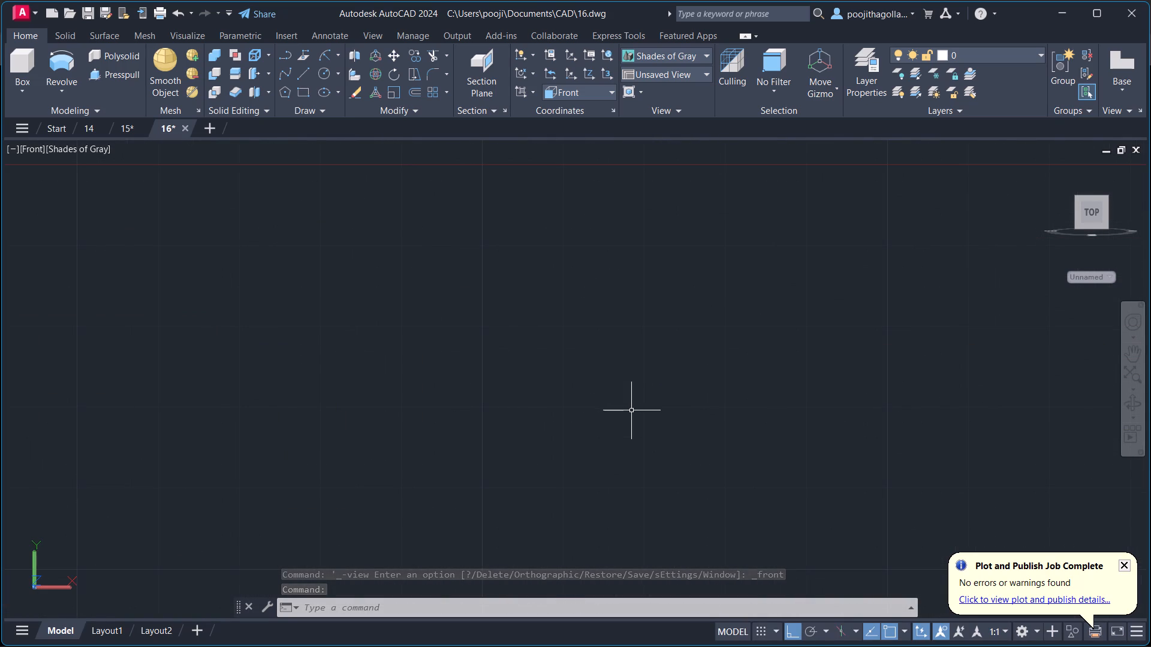
key("l")
key("Return")
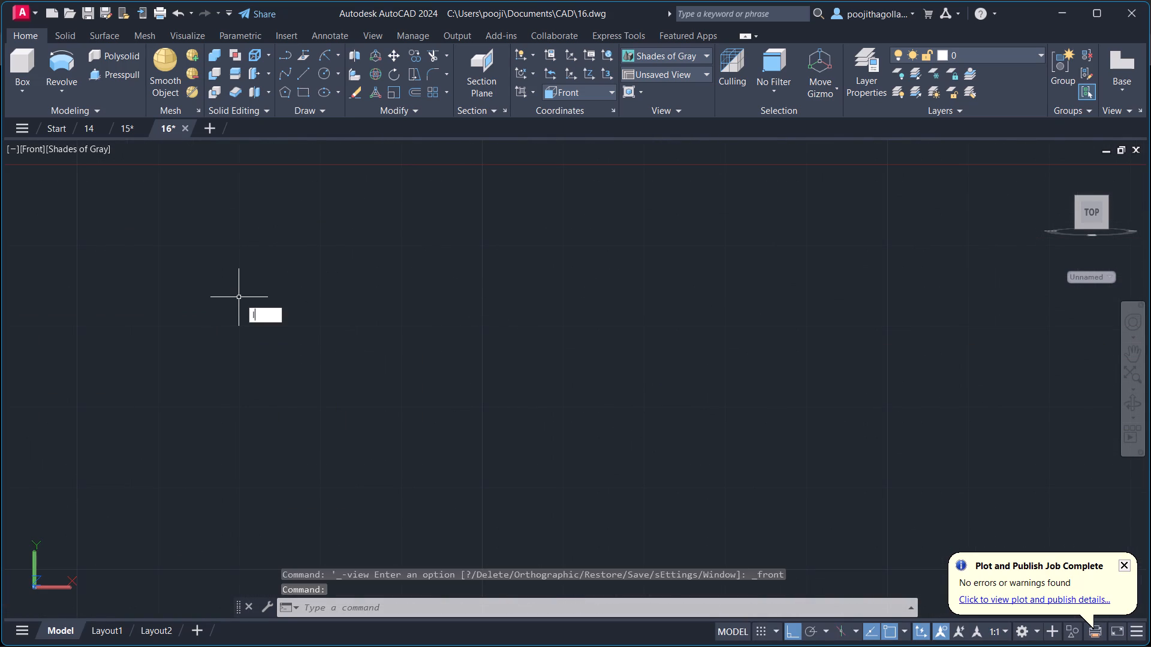
left_click(515, 488)
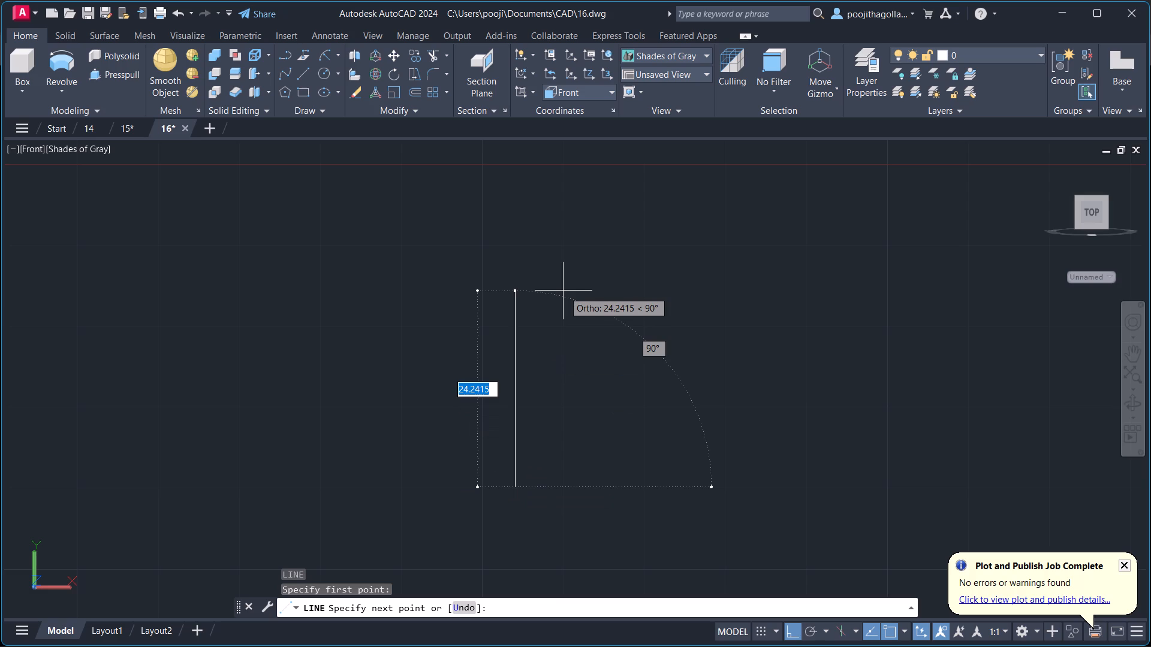
type("60")
key("Return")
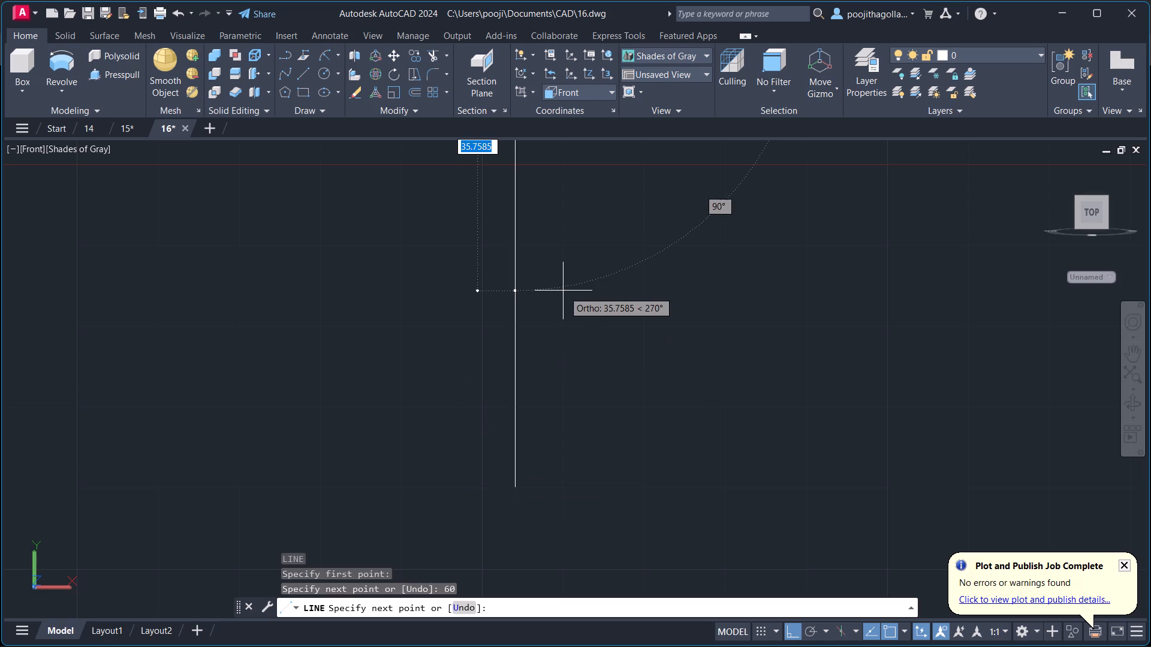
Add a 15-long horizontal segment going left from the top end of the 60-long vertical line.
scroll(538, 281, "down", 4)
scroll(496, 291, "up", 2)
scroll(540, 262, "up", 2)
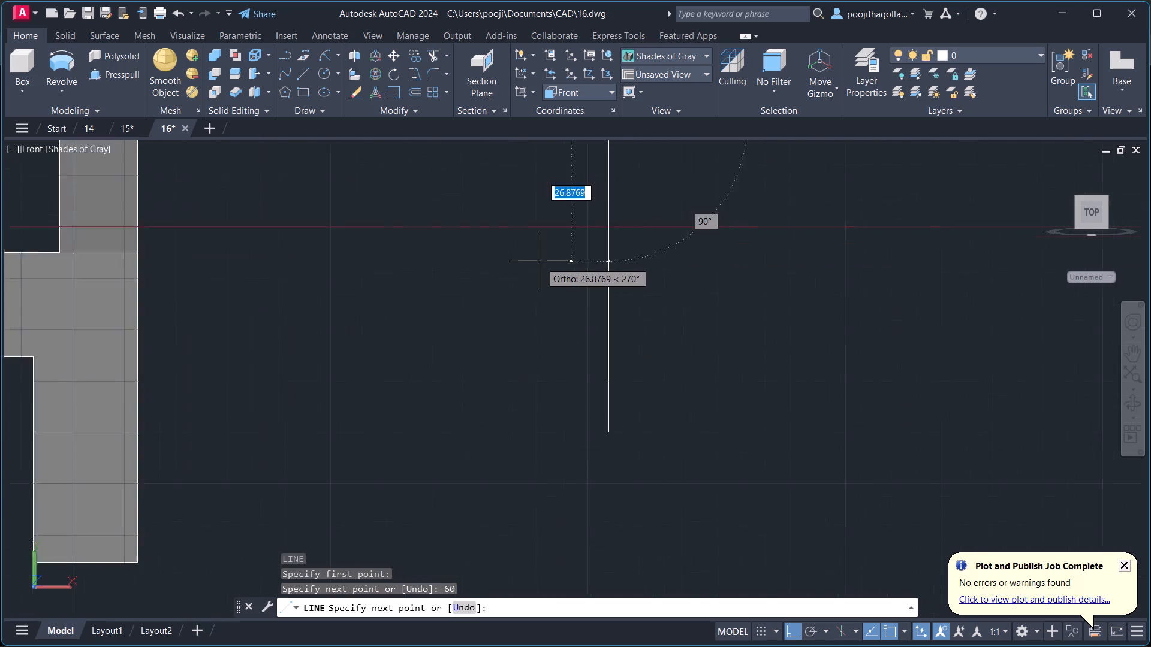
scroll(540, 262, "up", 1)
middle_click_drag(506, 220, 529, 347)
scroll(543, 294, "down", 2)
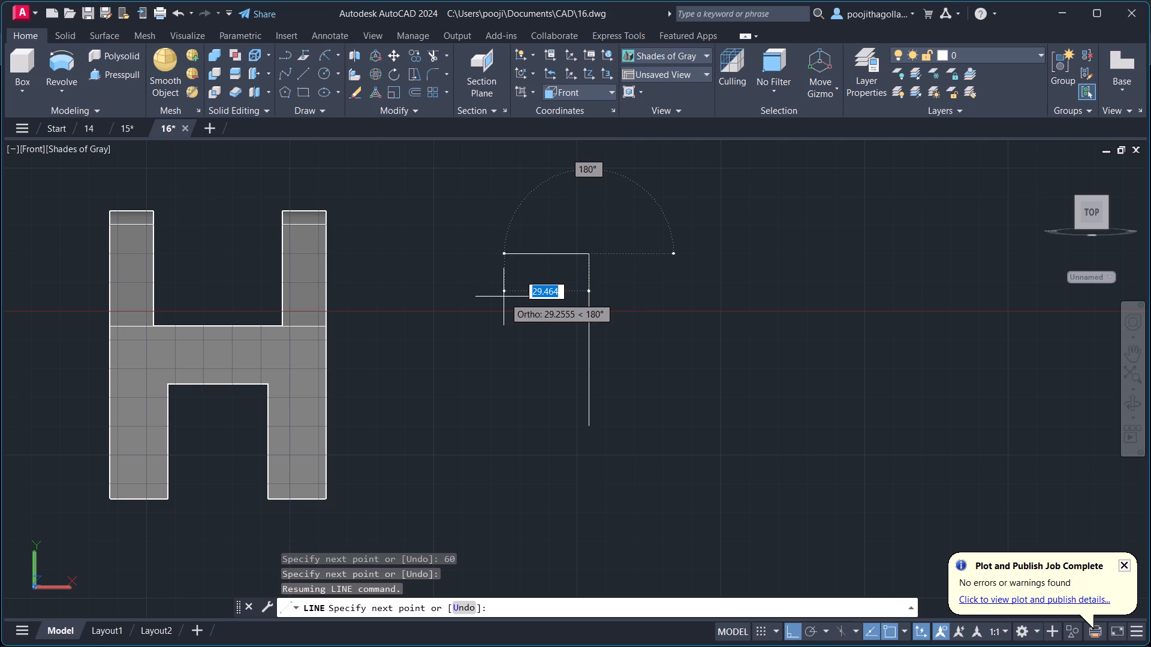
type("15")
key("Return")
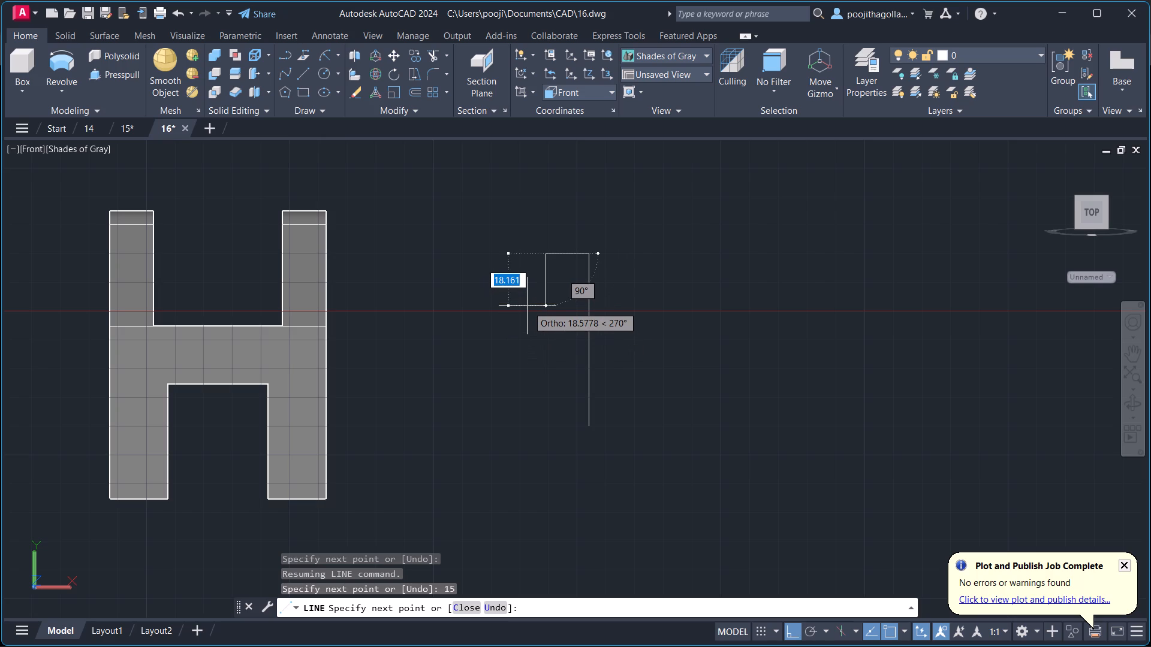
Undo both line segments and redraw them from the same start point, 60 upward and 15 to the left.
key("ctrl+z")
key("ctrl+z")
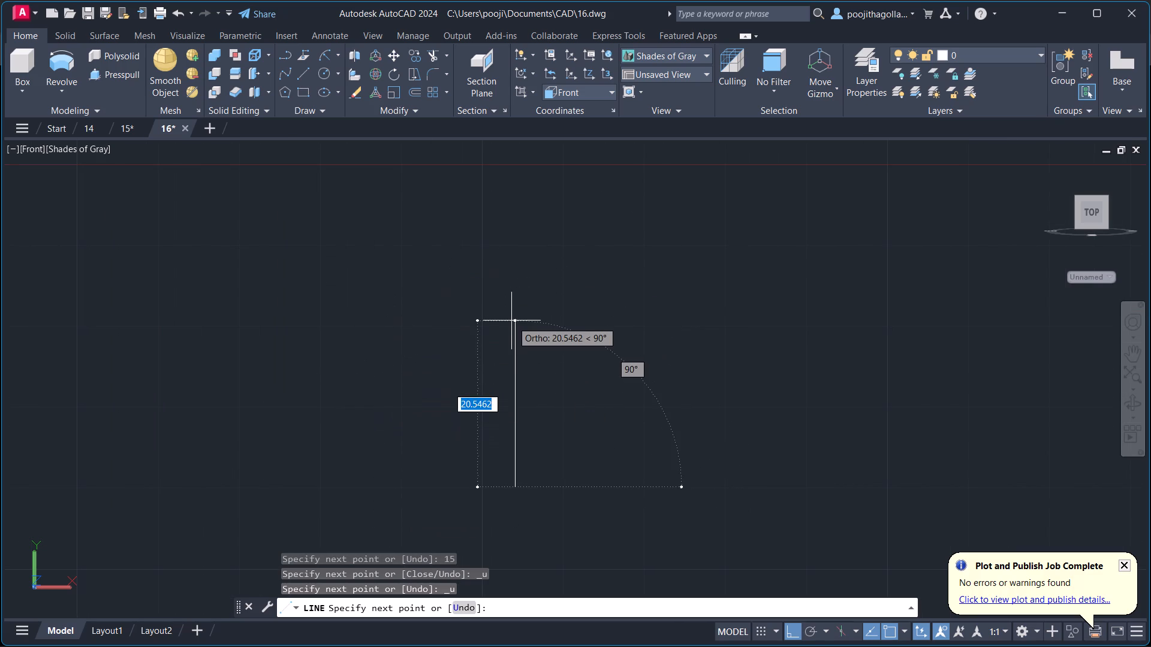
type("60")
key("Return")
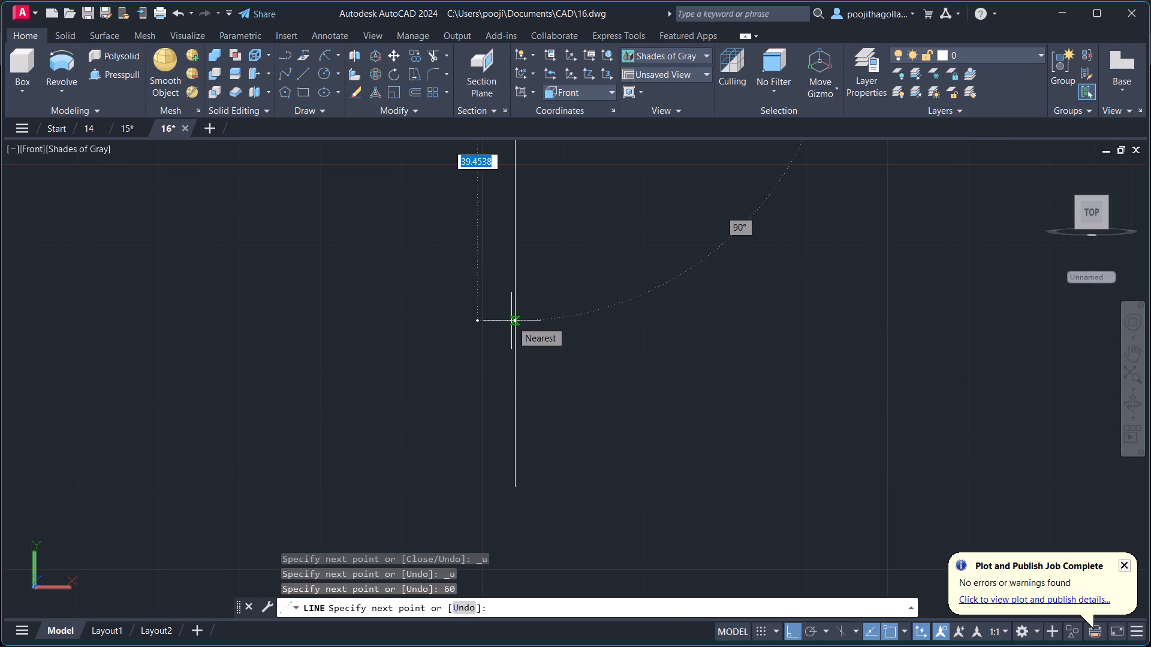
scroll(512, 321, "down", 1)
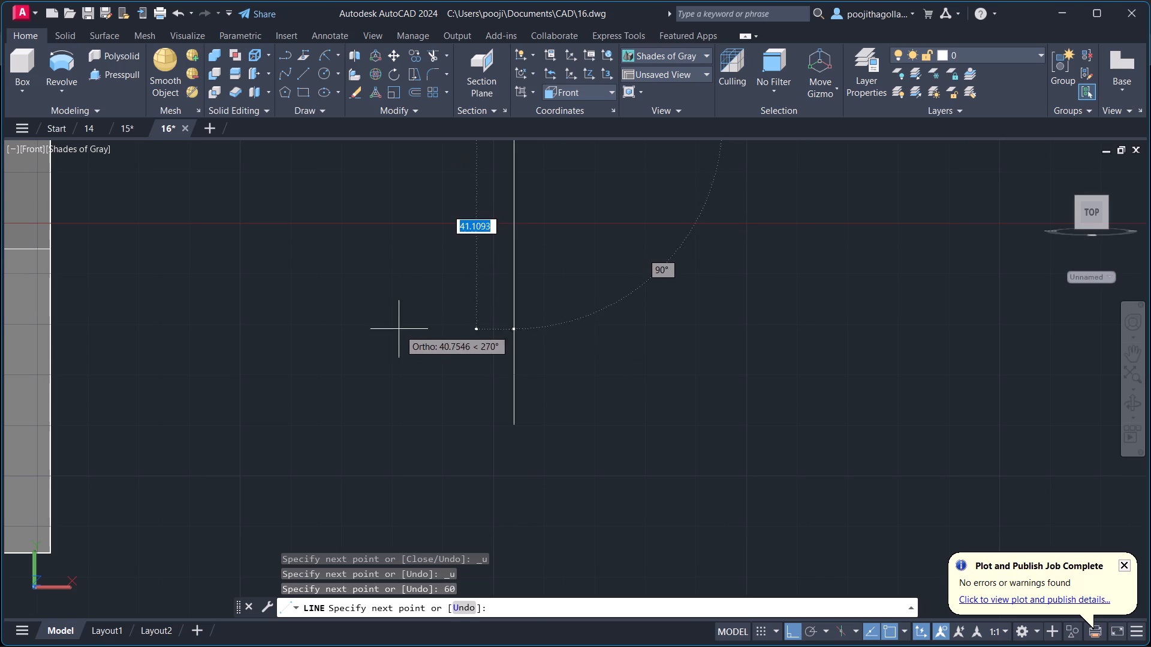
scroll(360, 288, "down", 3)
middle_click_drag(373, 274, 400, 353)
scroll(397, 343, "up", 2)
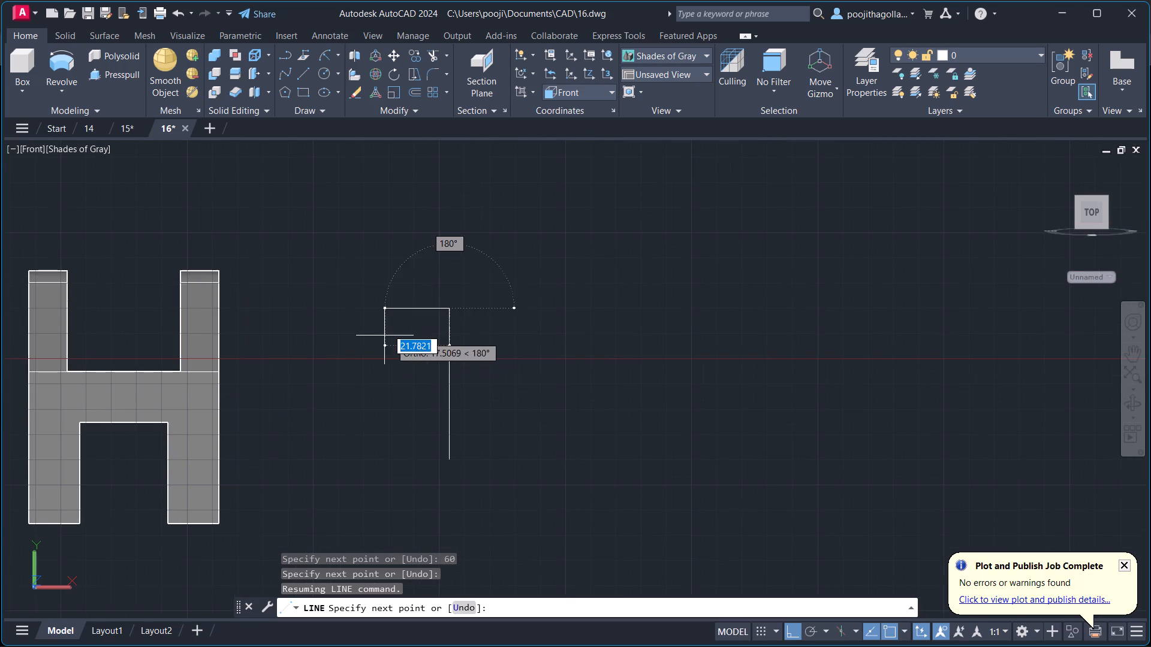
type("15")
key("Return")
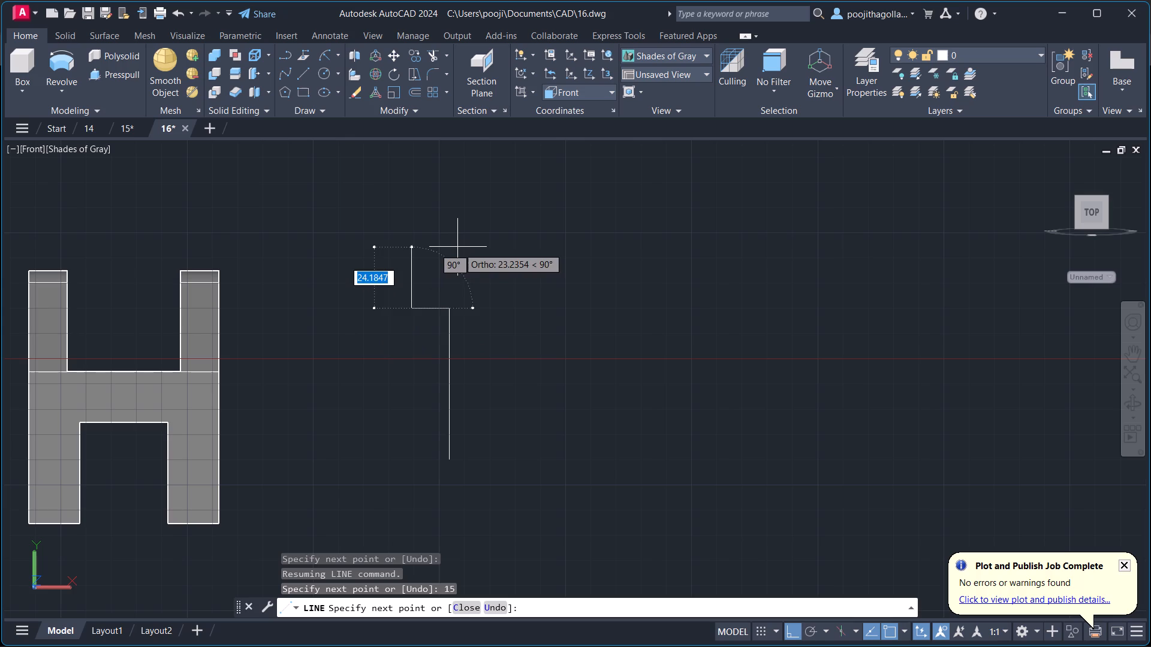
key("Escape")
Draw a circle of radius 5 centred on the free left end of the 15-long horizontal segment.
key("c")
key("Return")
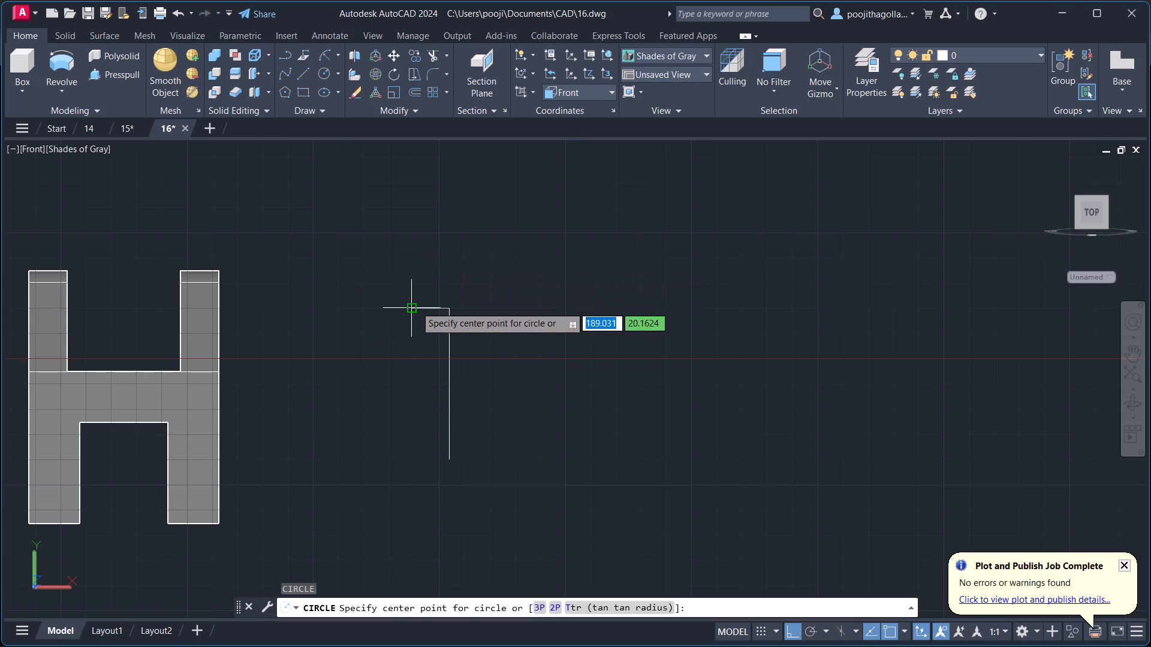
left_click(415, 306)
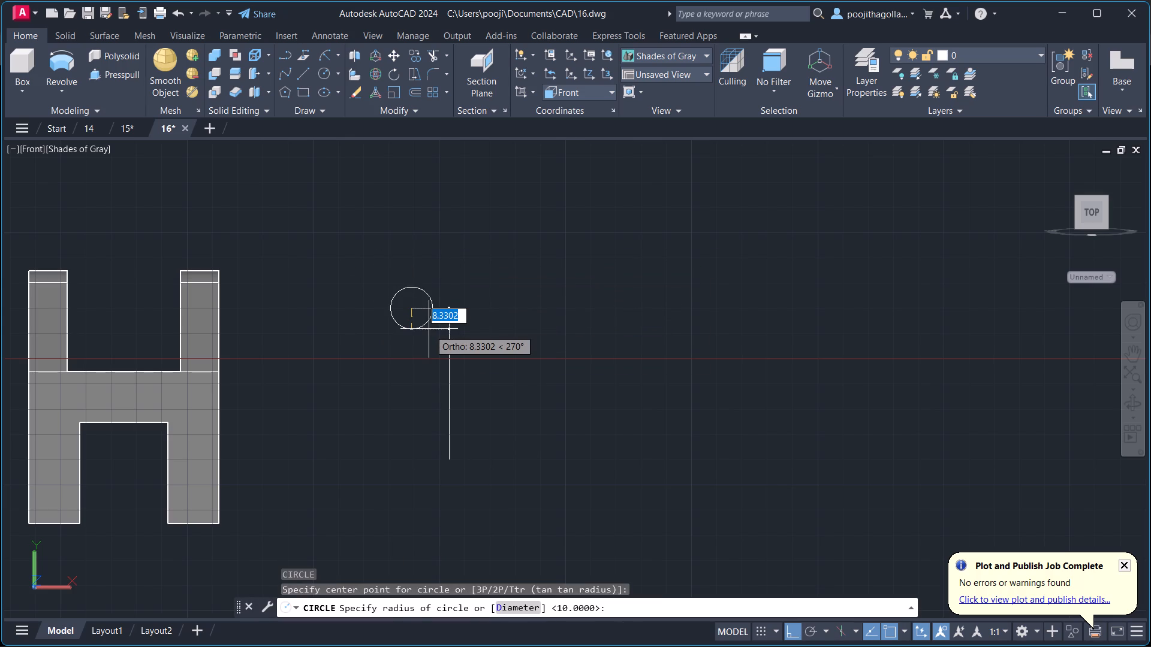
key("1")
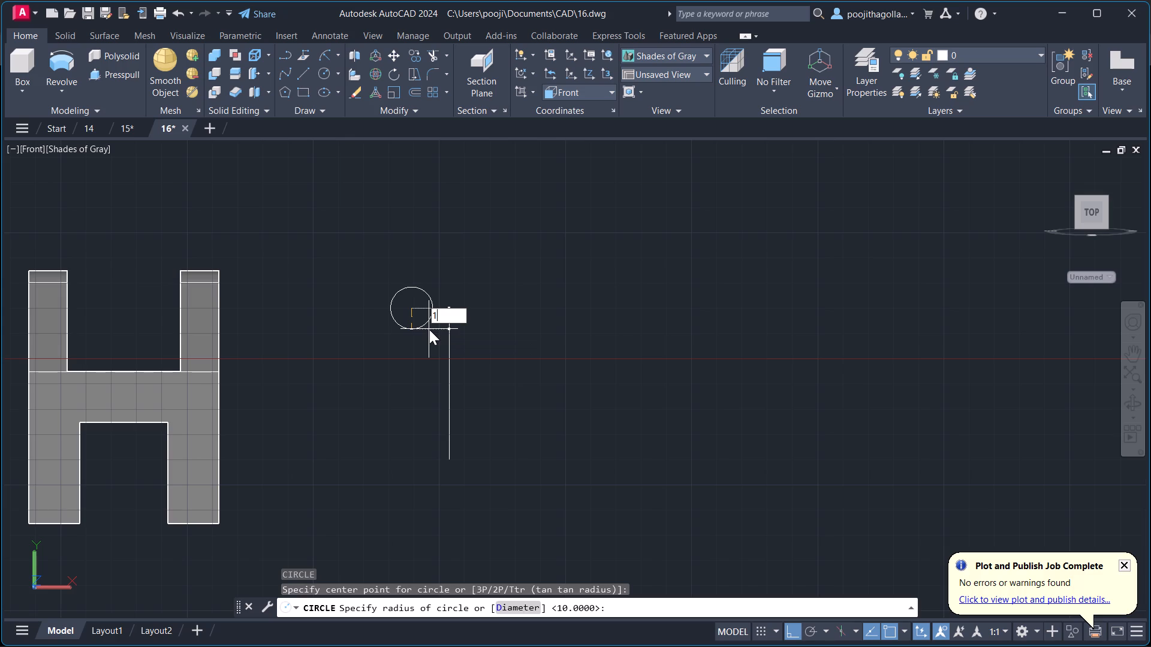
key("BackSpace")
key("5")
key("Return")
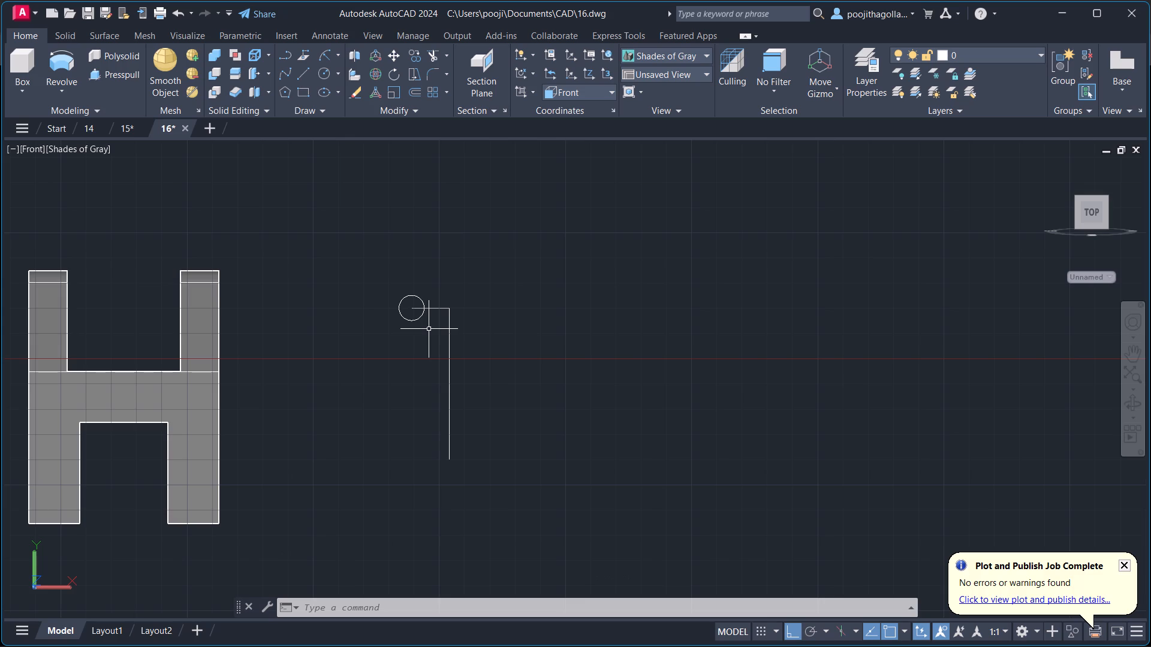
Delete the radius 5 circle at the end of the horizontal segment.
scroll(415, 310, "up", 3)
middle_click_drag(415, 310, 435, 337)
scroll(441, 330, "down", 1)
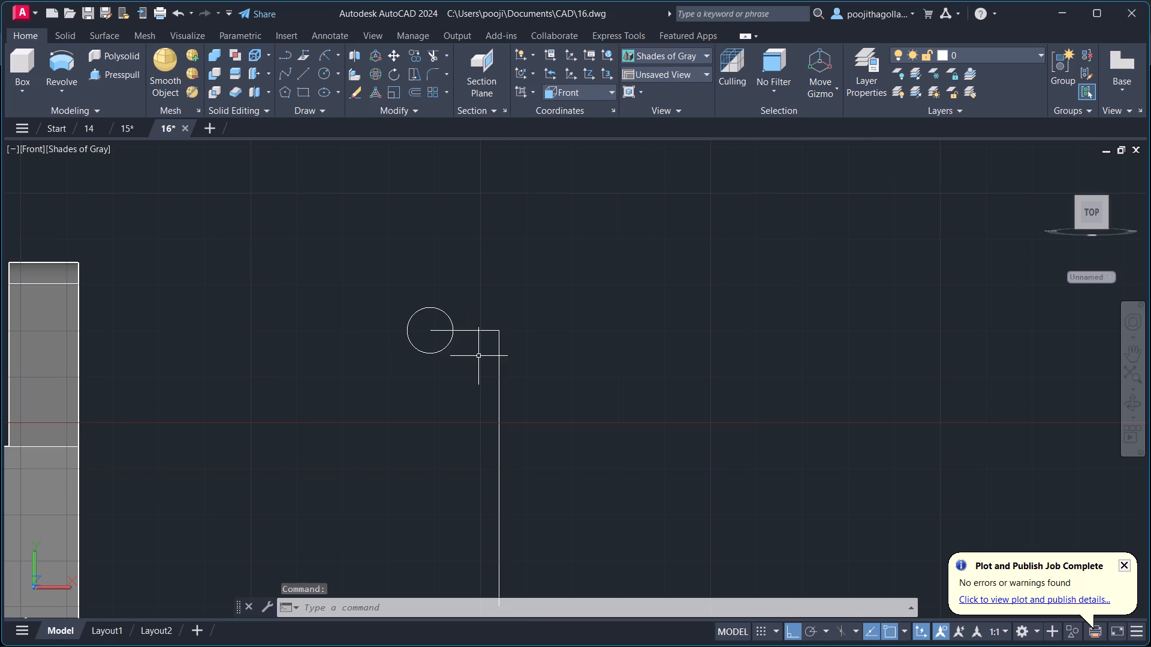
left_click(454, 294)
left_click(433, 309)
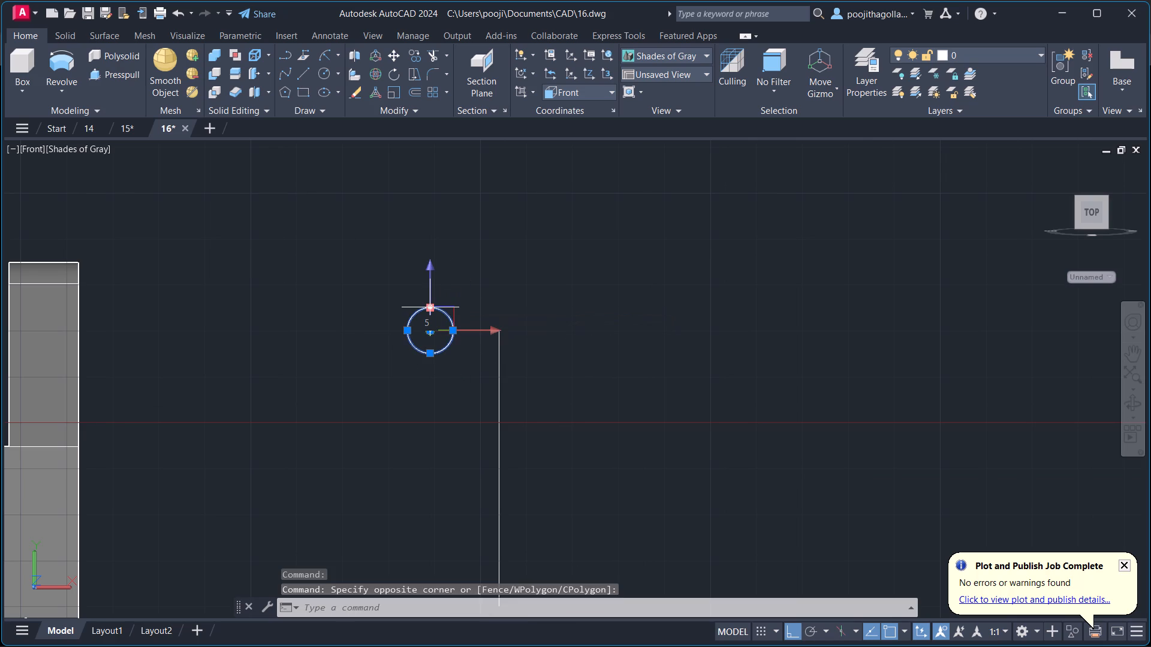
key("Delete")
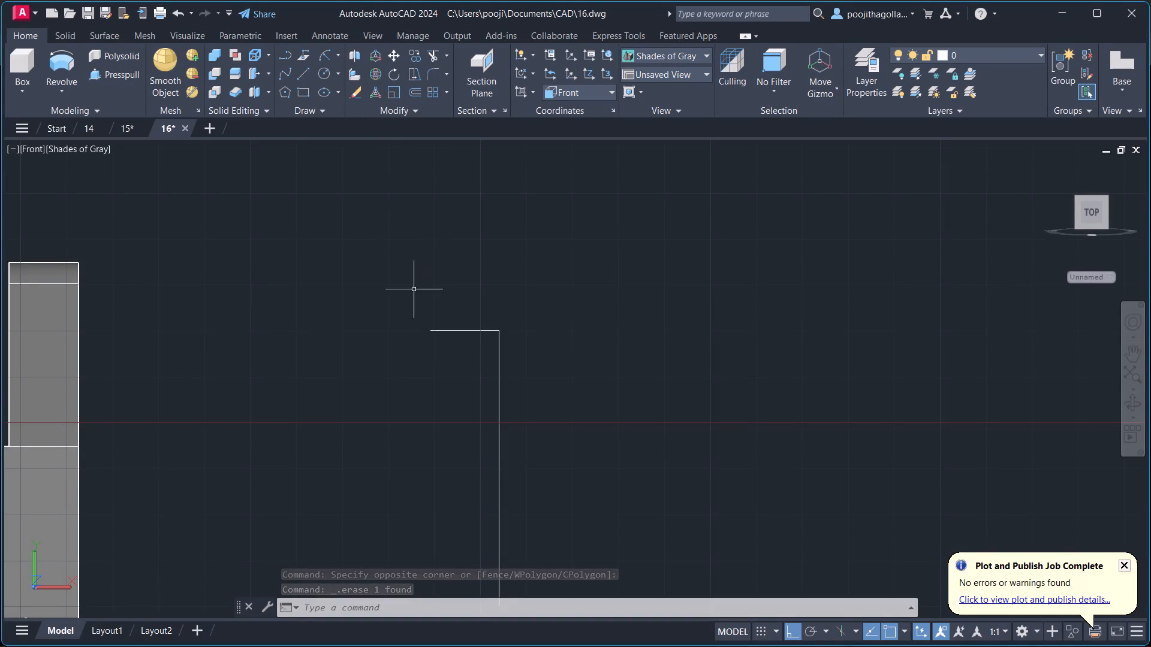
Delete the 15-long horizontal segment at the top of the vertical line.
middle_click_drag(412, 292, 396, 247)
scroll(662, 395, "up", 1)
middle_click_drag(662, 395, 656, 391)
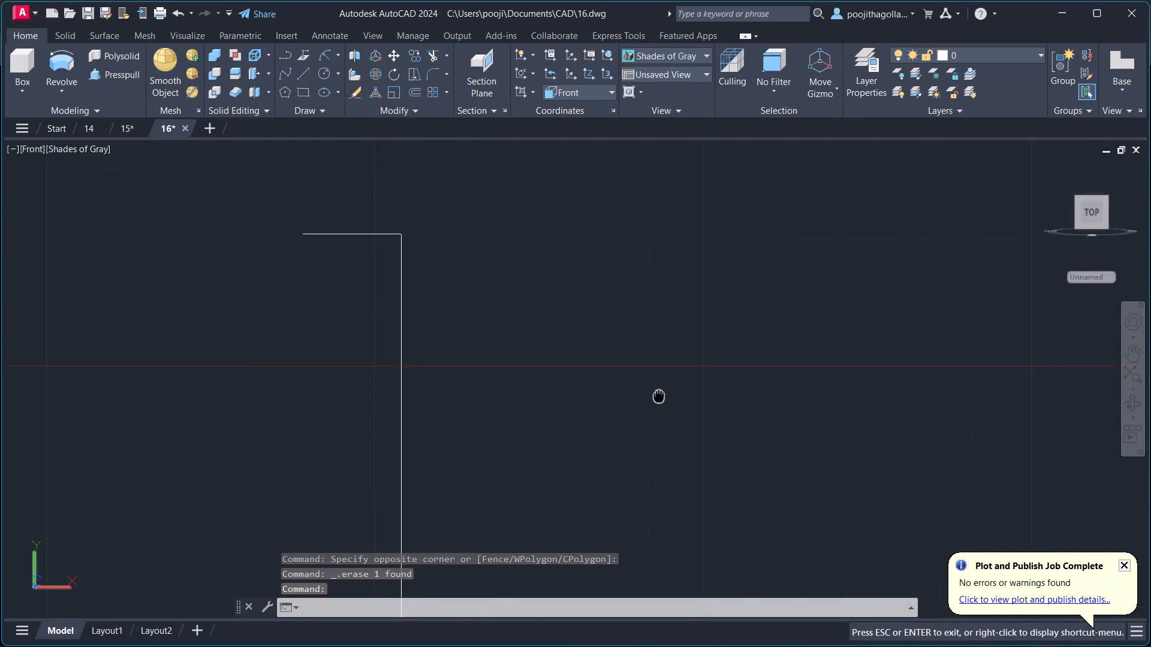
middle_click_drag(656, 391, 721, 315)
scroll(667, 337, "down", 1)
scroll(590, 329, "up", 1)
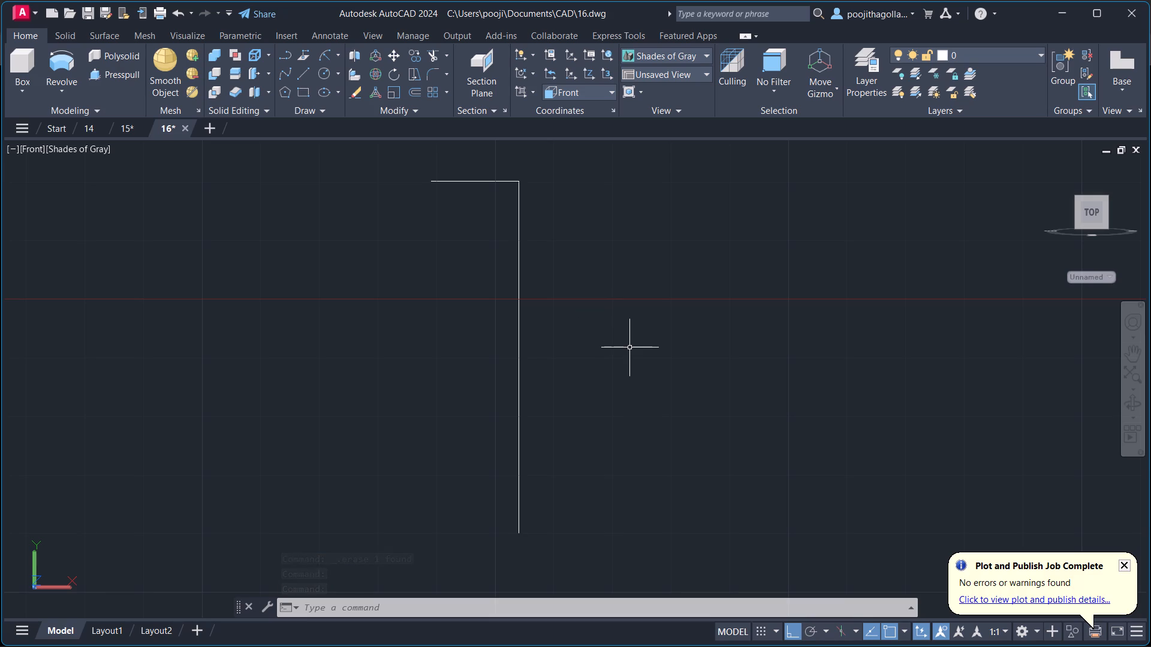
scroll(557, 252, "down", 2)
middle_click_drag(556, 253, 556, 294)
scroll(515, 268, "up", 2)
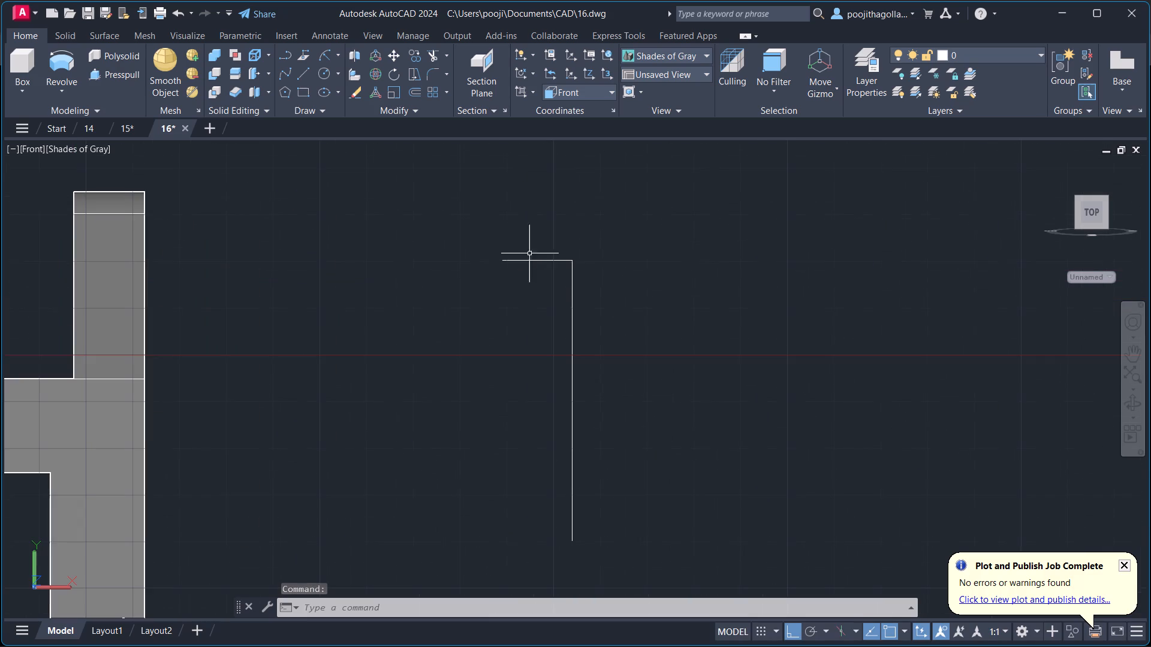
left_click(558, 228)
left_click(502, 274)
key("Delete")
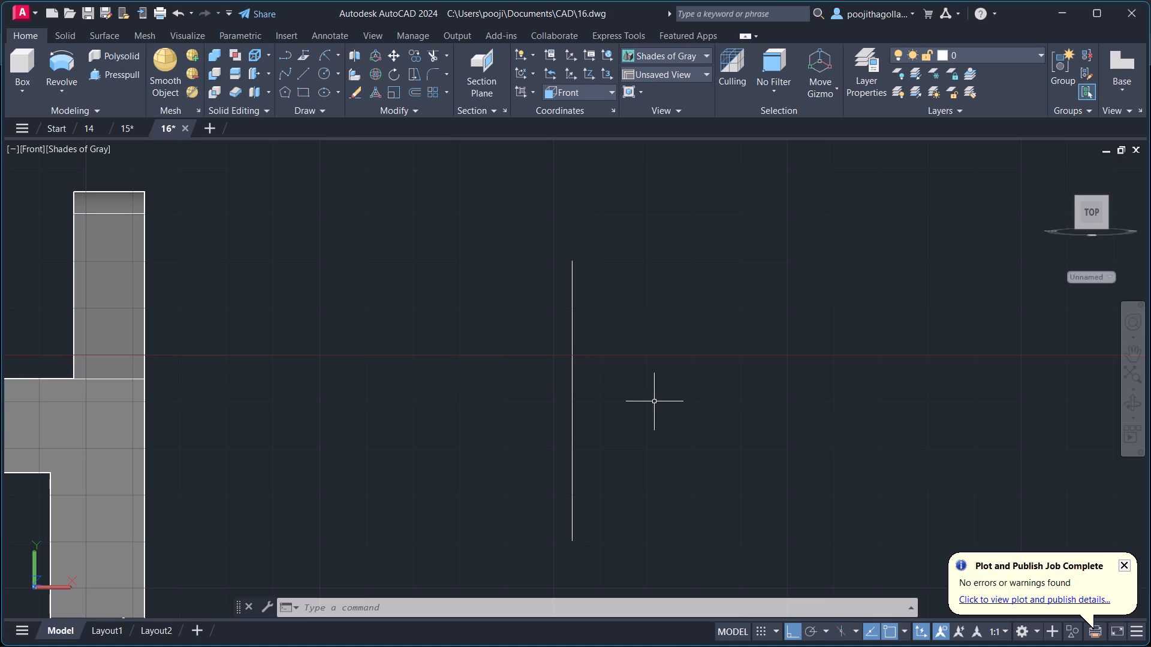
Save the drawing.
scroll(658, 413, "down", 1)
middle_click_drag(652, 415, 634, 368)
key("ctrl+s")
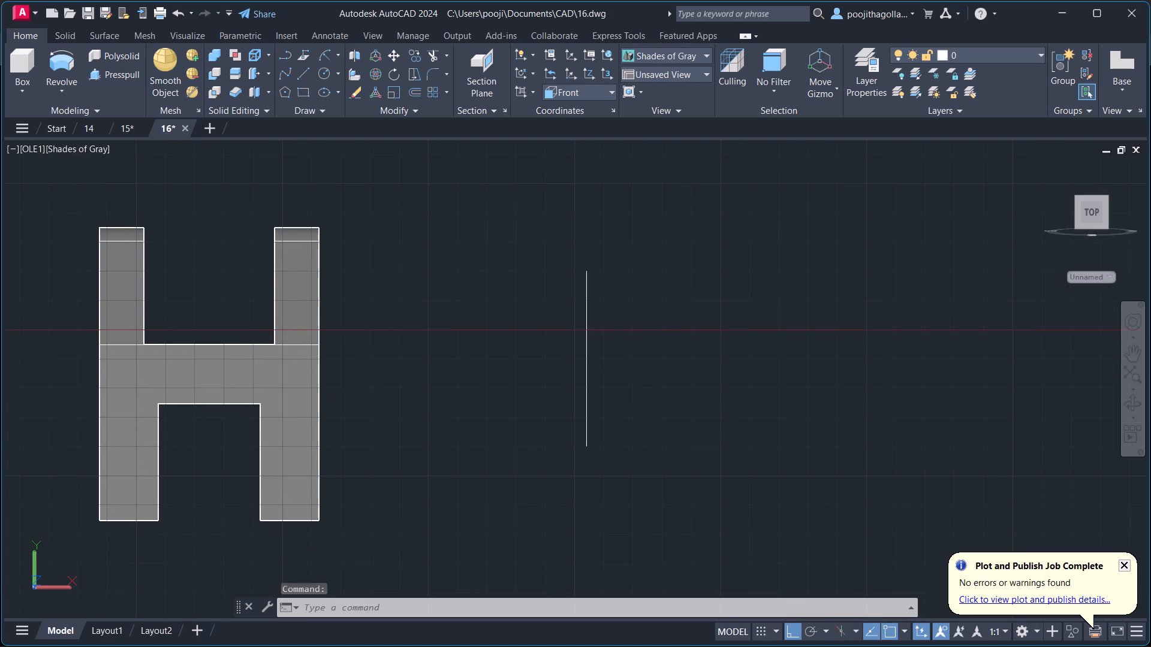
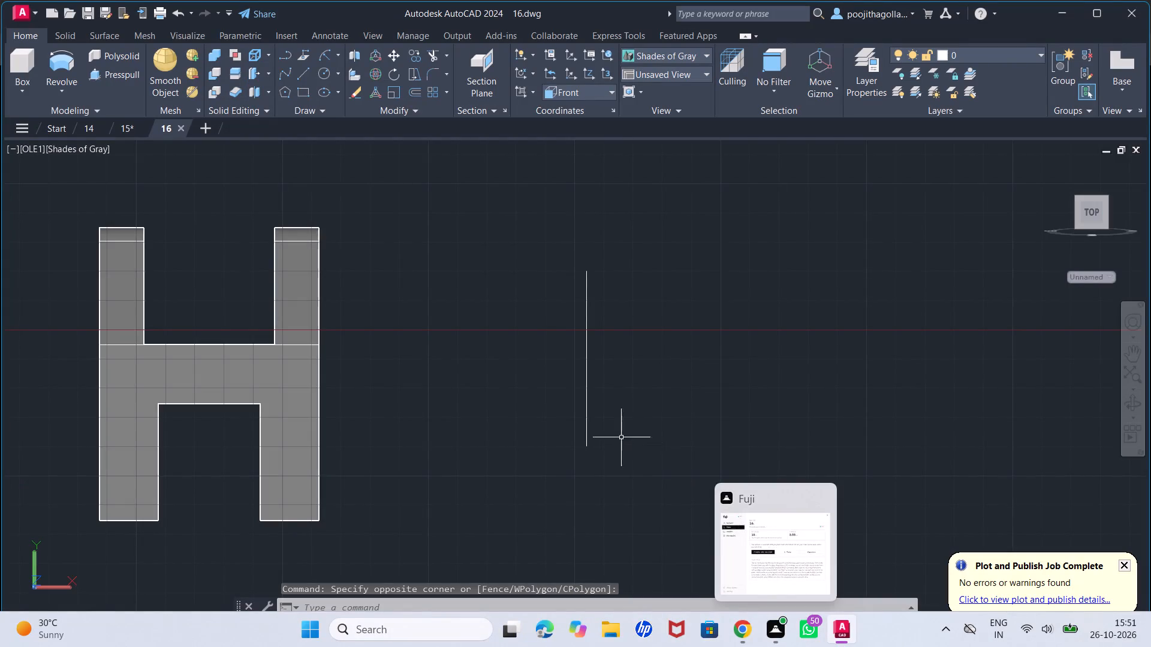
Draw a 30-long horizontal line leftward from the vertical line's upper end, continuing with a sloped line to its lower end.
scroll(581, 370, "up", 1)
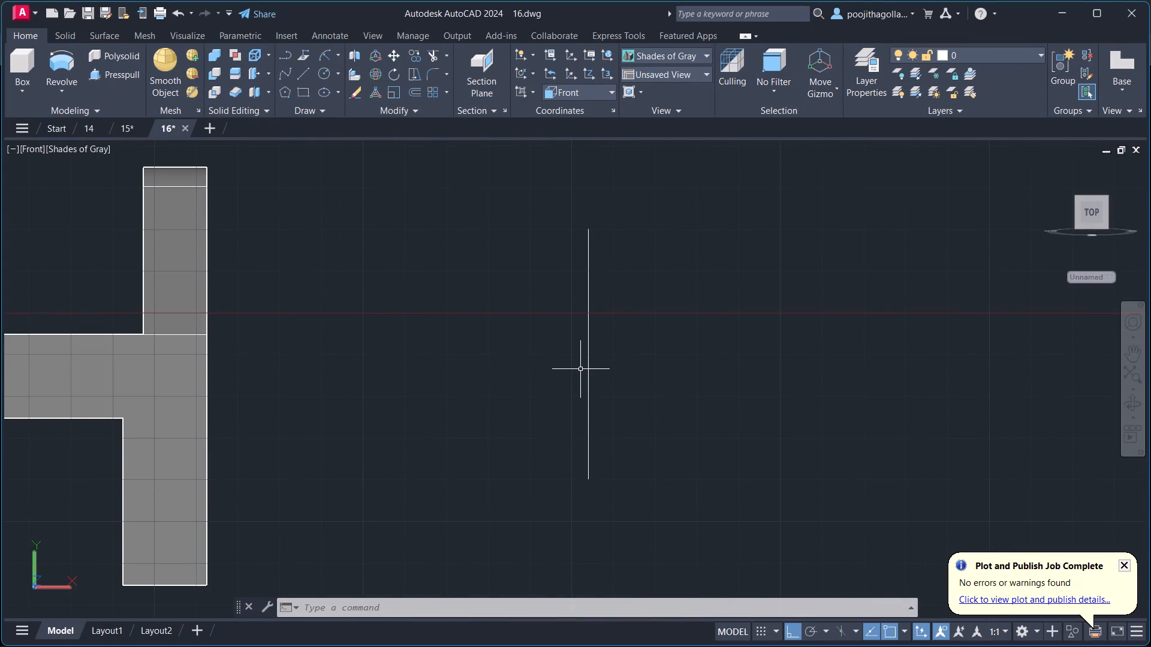
key("l")
key("Return")
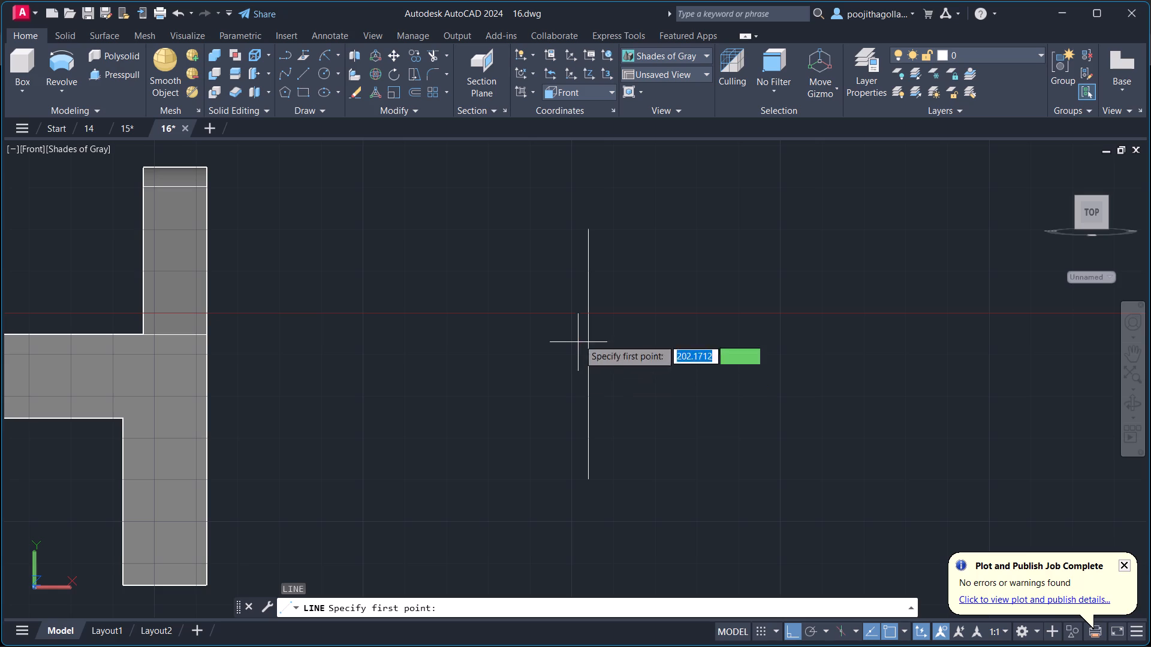
left_click(587, 232)
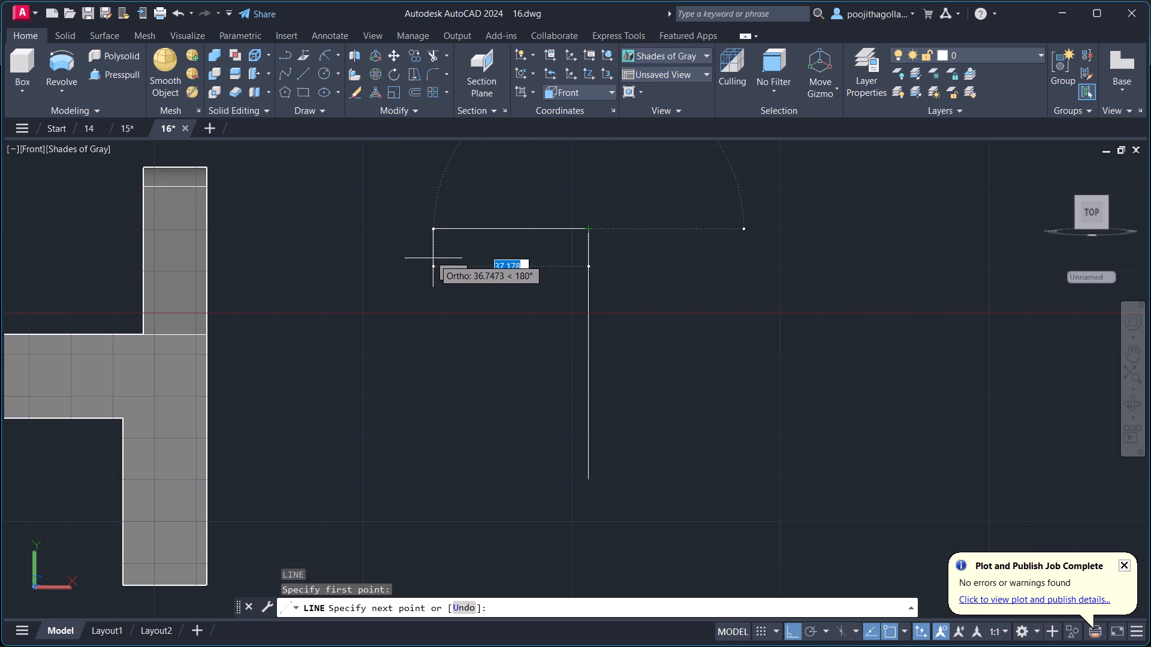
type("30")
key("Return")
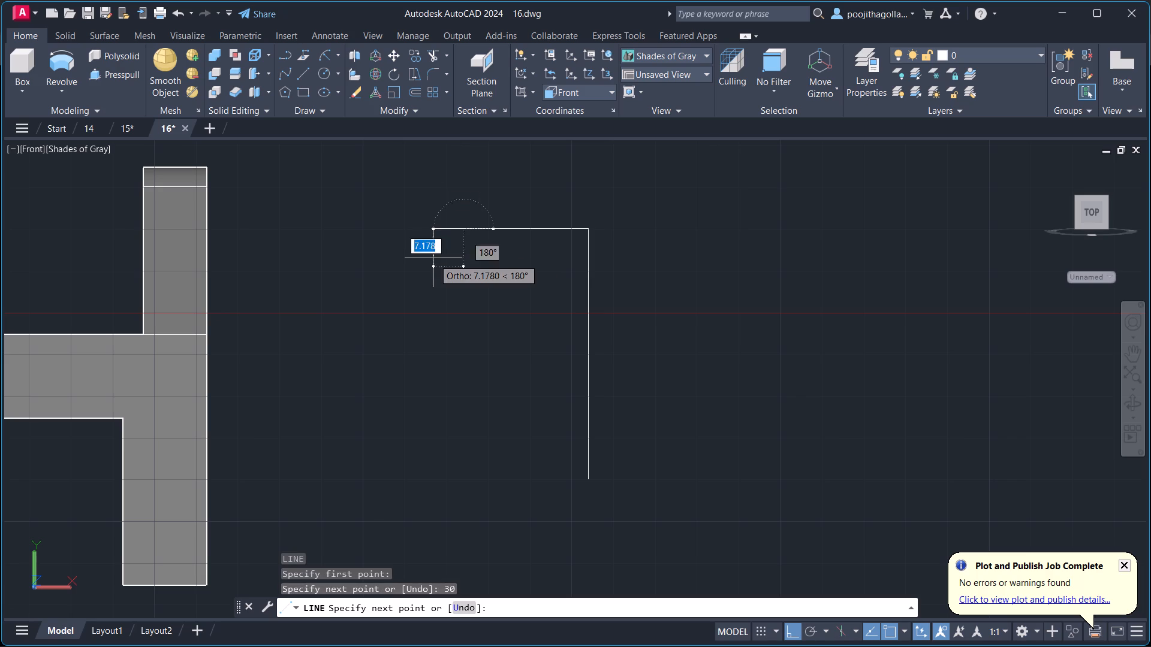
left_click(586, 482)
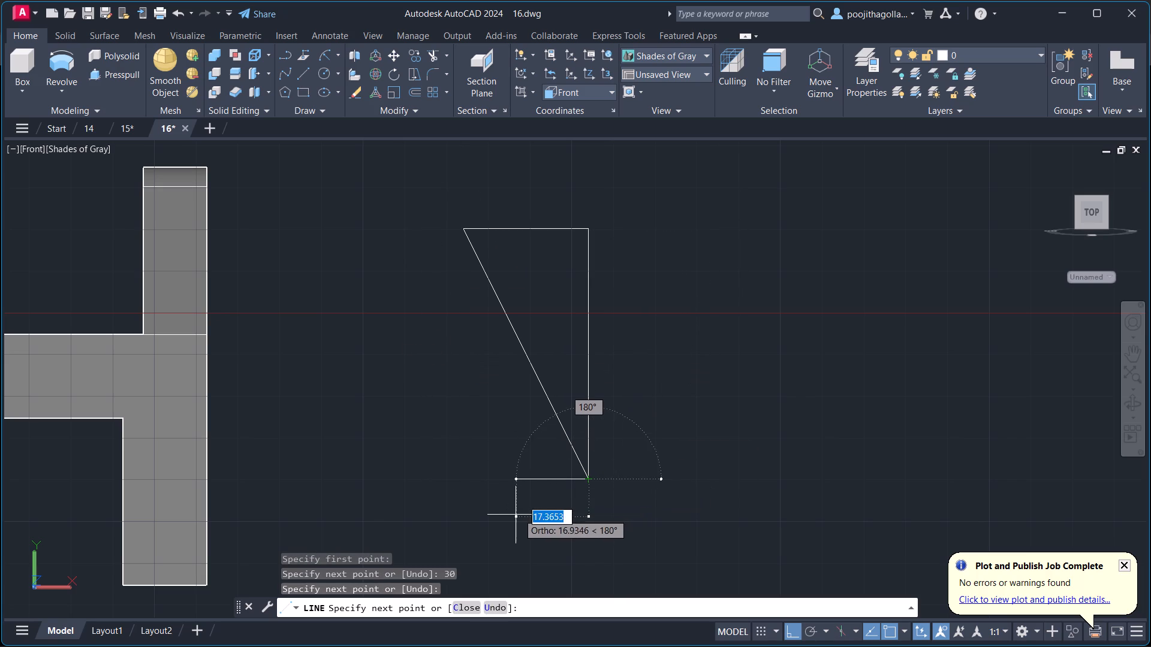
key("Escape")
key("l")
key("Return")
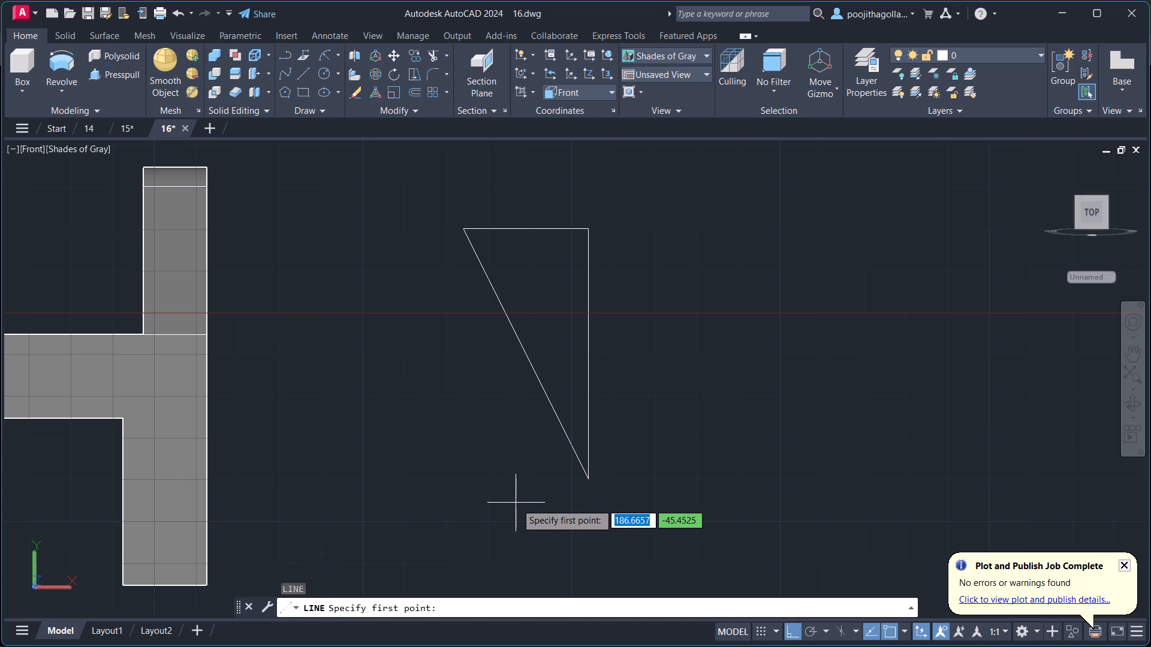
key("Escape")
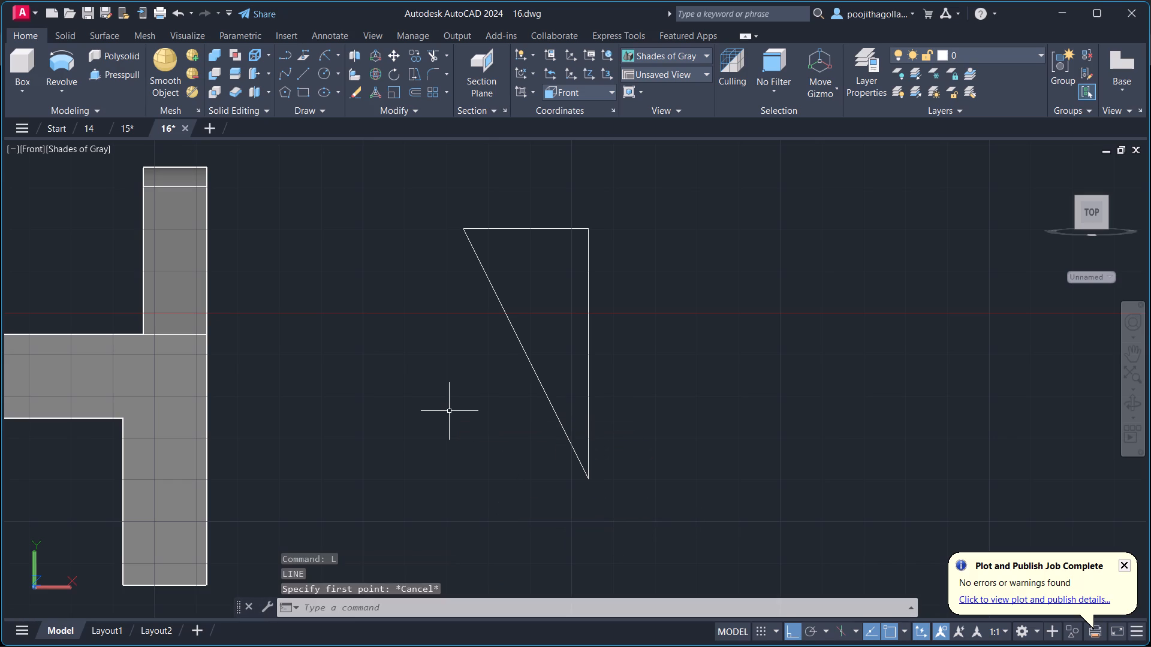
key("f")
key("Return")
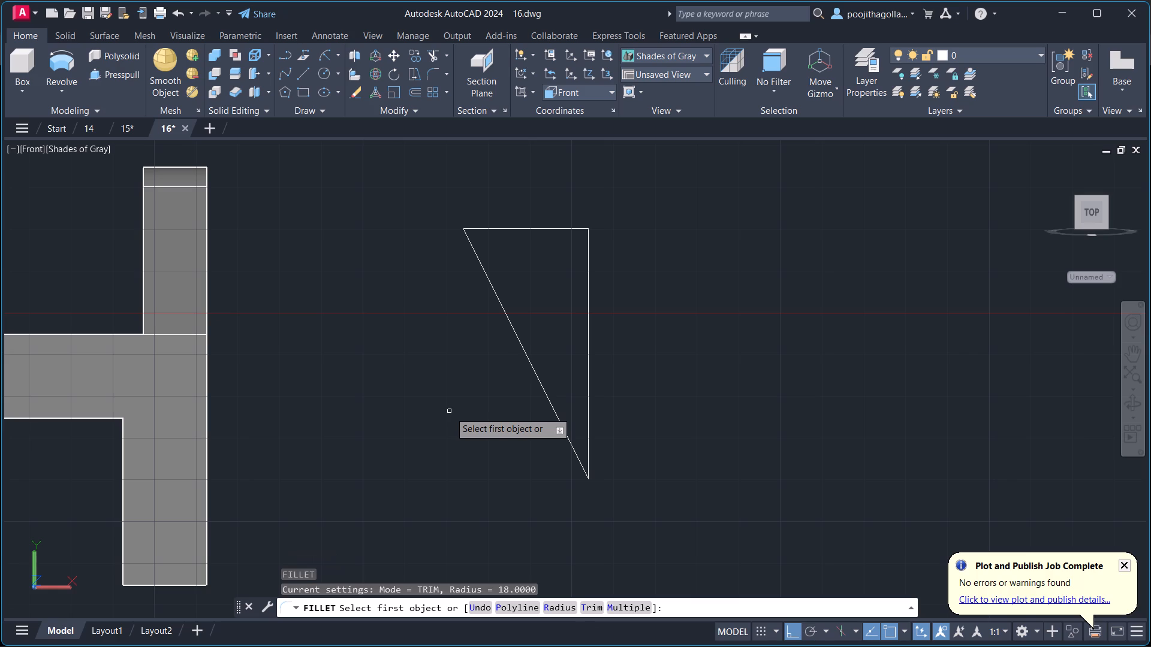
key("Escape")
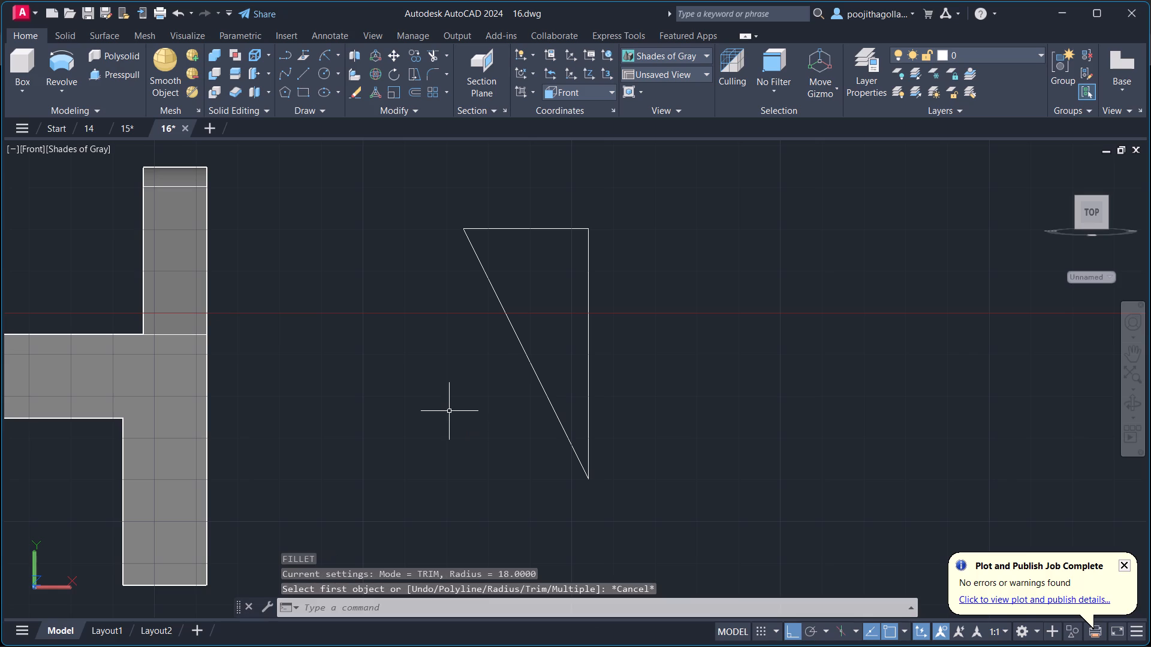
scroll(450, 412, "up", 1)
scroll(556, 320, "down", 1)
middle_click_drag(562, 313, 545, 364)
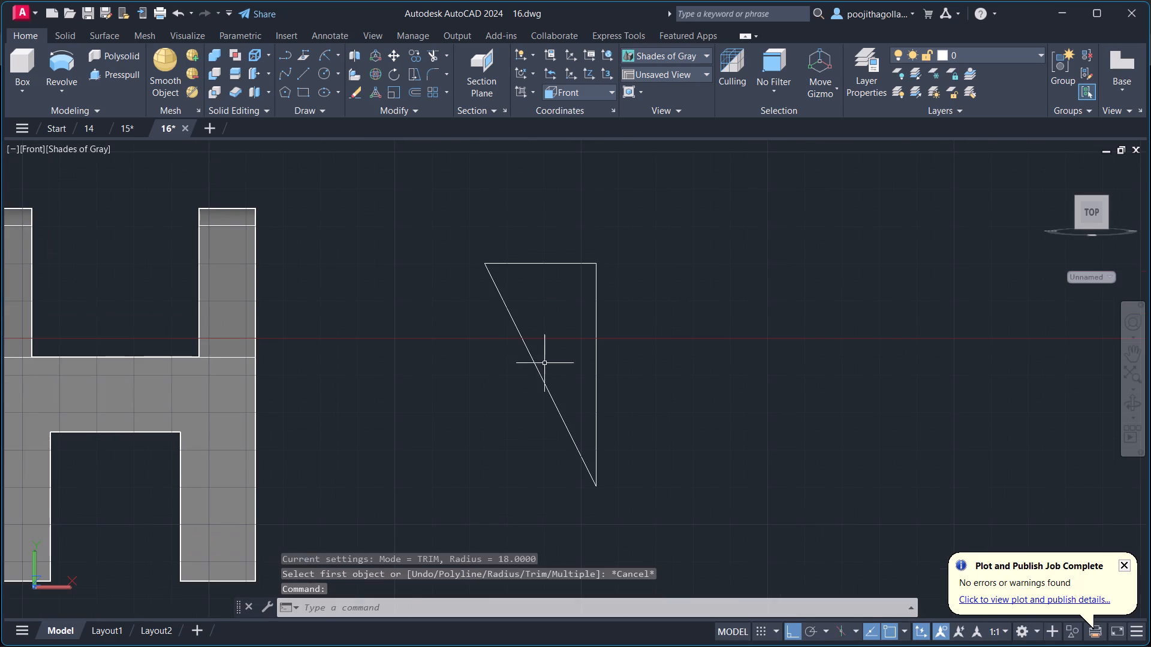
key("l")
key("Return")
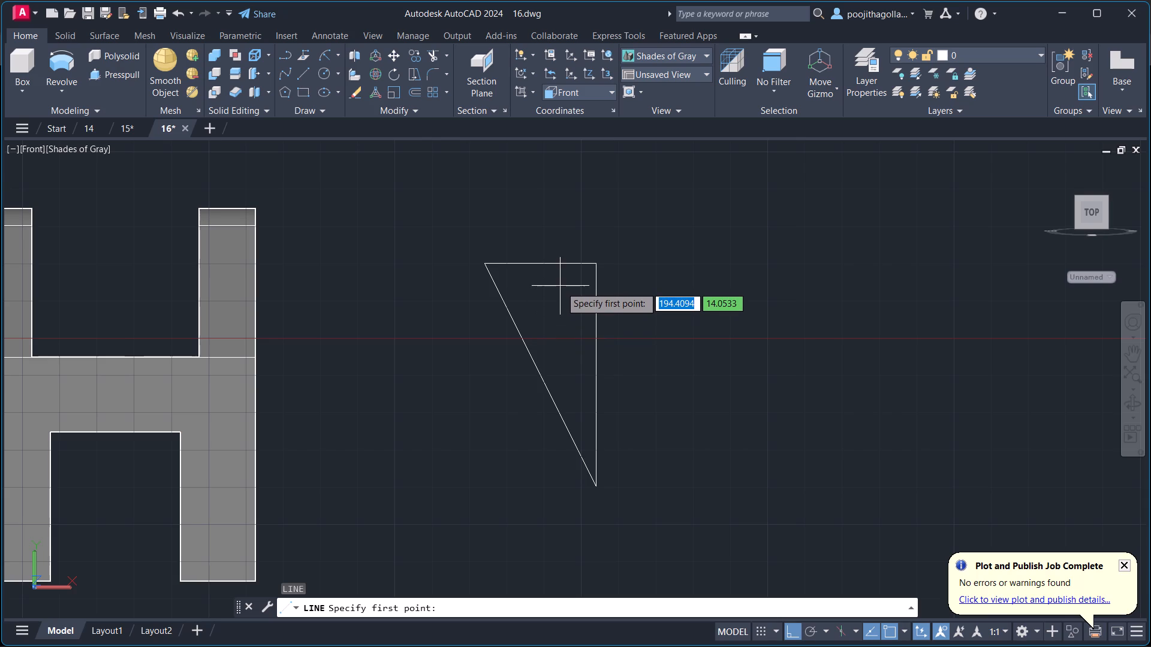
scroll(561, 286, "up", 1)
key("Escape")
Draw a circle of radius 6 centred on the midpoint of the triangle's 30-long top edge.
scroll(561, 286, "up", 1)
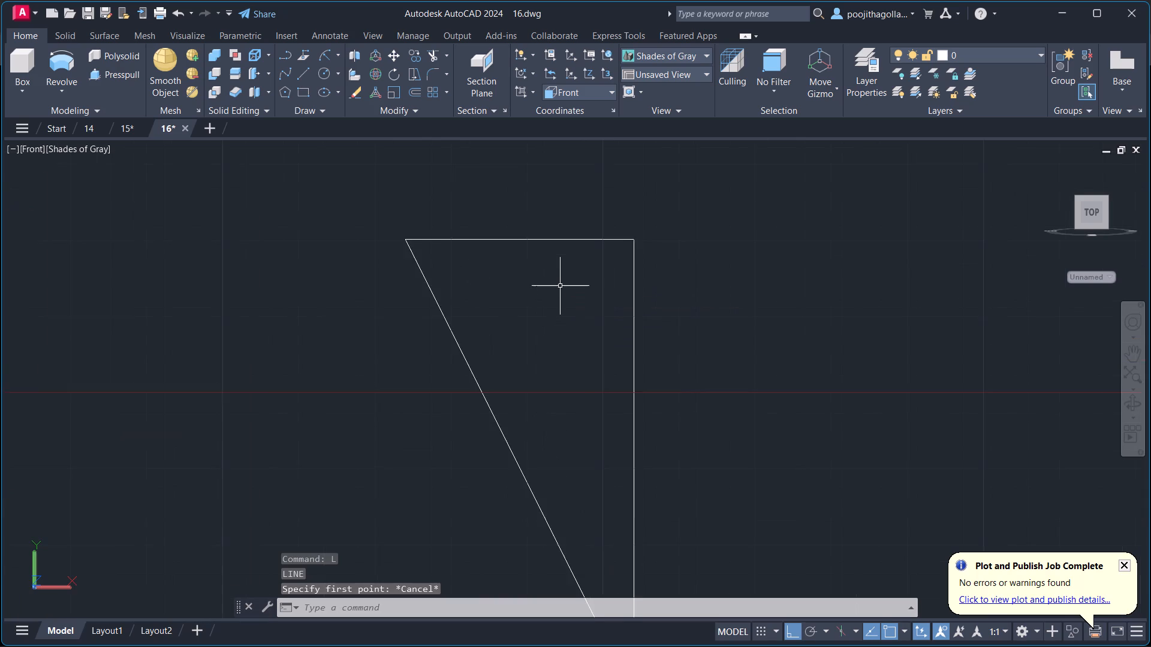
middle_click_drag(561, 286, 554, 349)
scroll(549, 347, "down", 1)
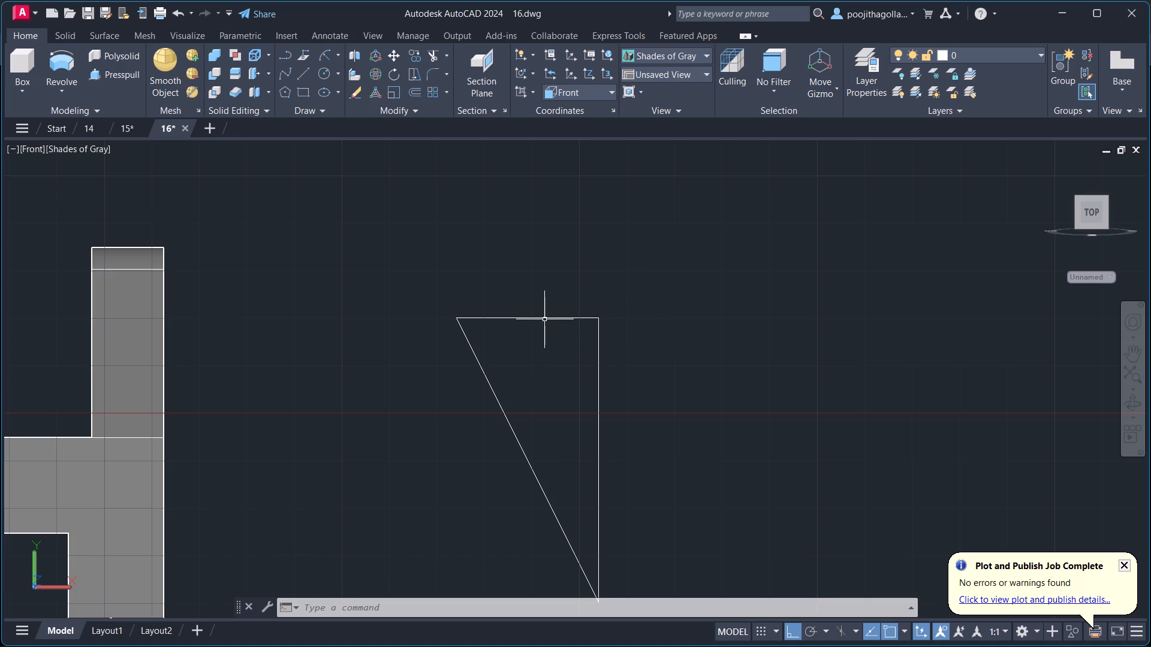
key("c")
key("Return")
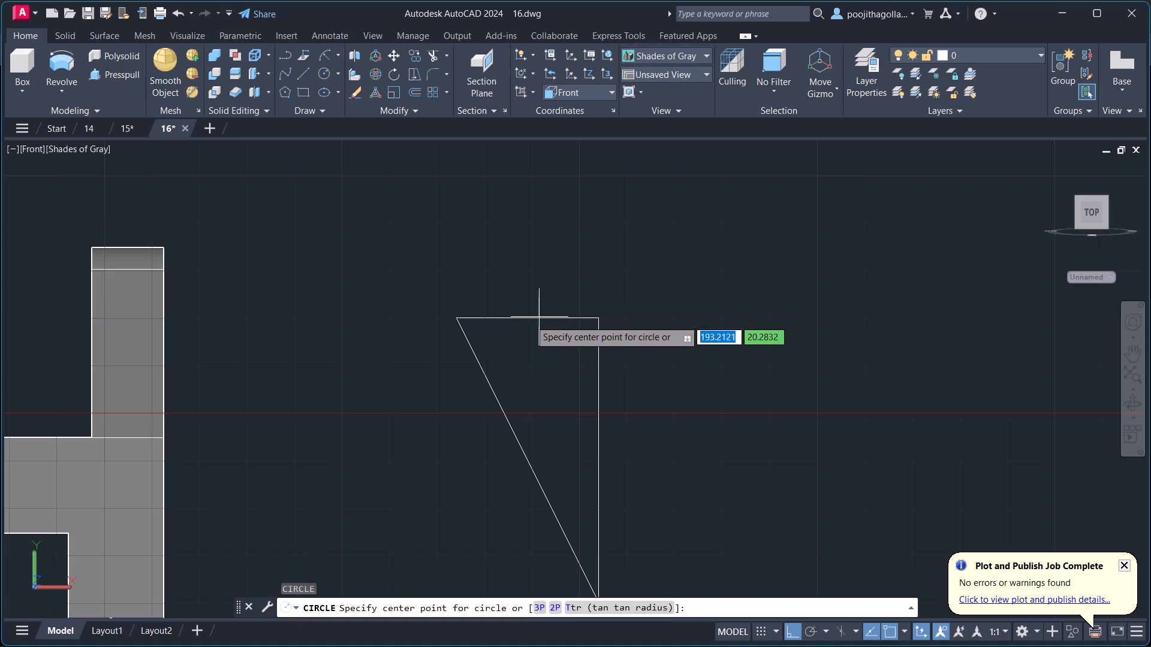
left_click(530, 319)
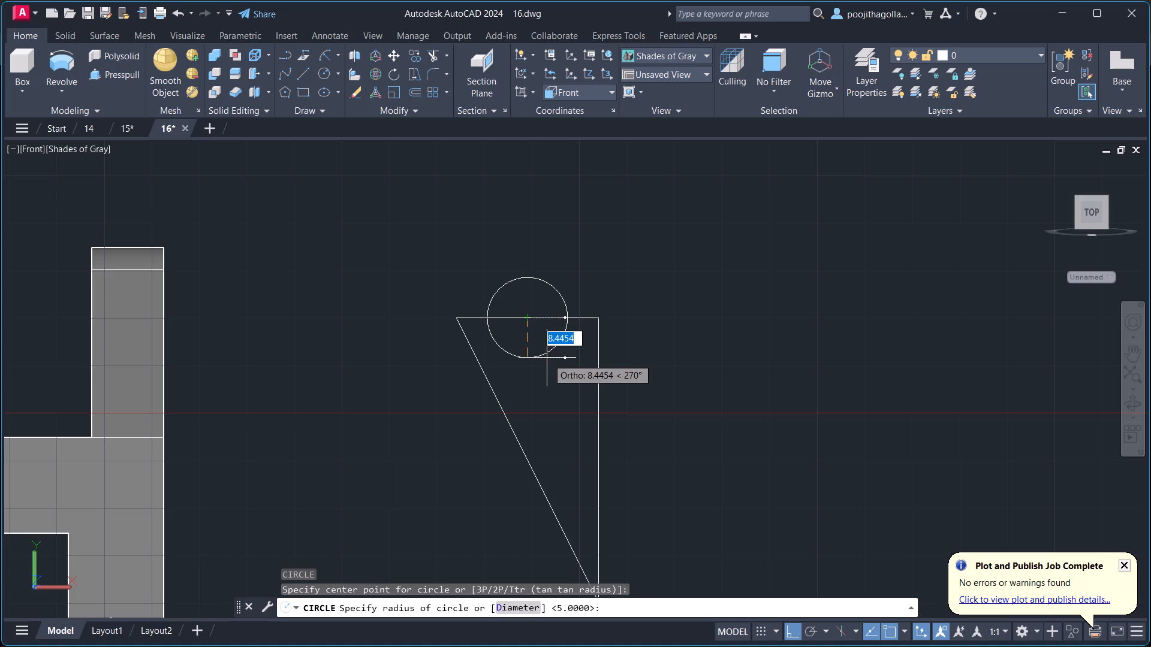
key("6")
key("Return")
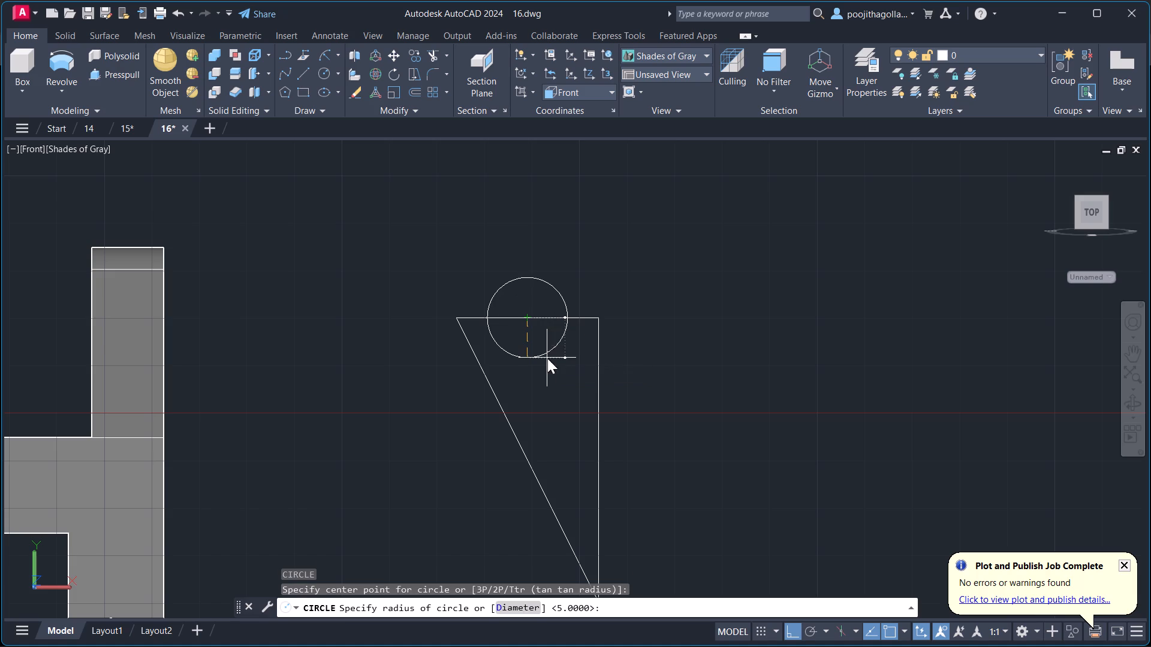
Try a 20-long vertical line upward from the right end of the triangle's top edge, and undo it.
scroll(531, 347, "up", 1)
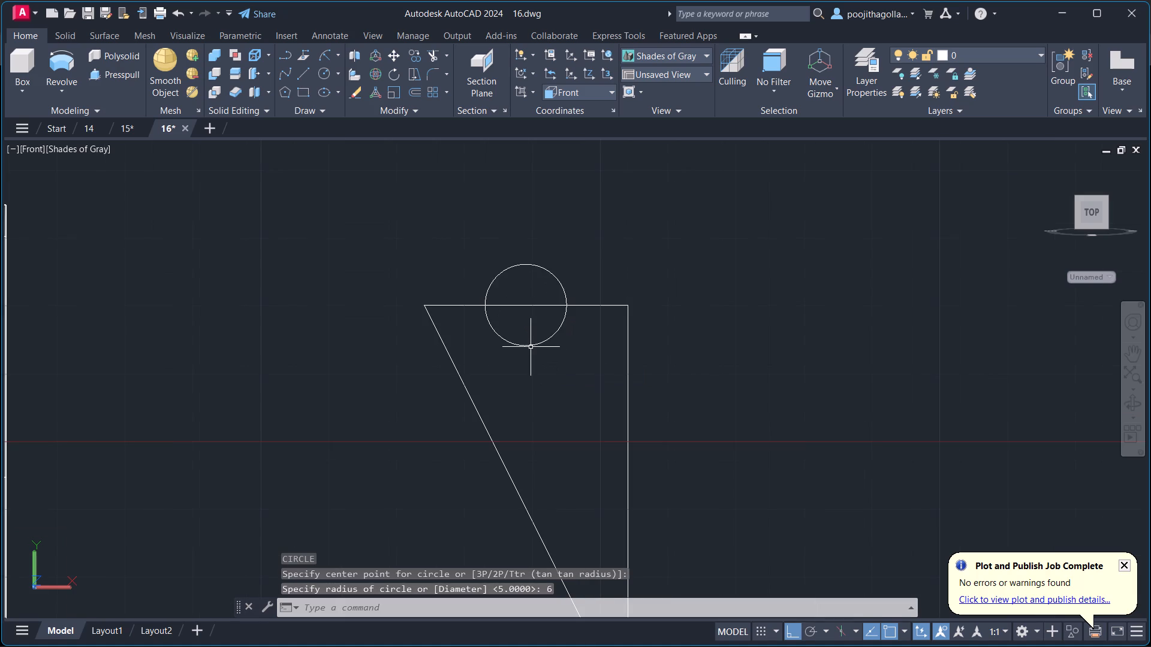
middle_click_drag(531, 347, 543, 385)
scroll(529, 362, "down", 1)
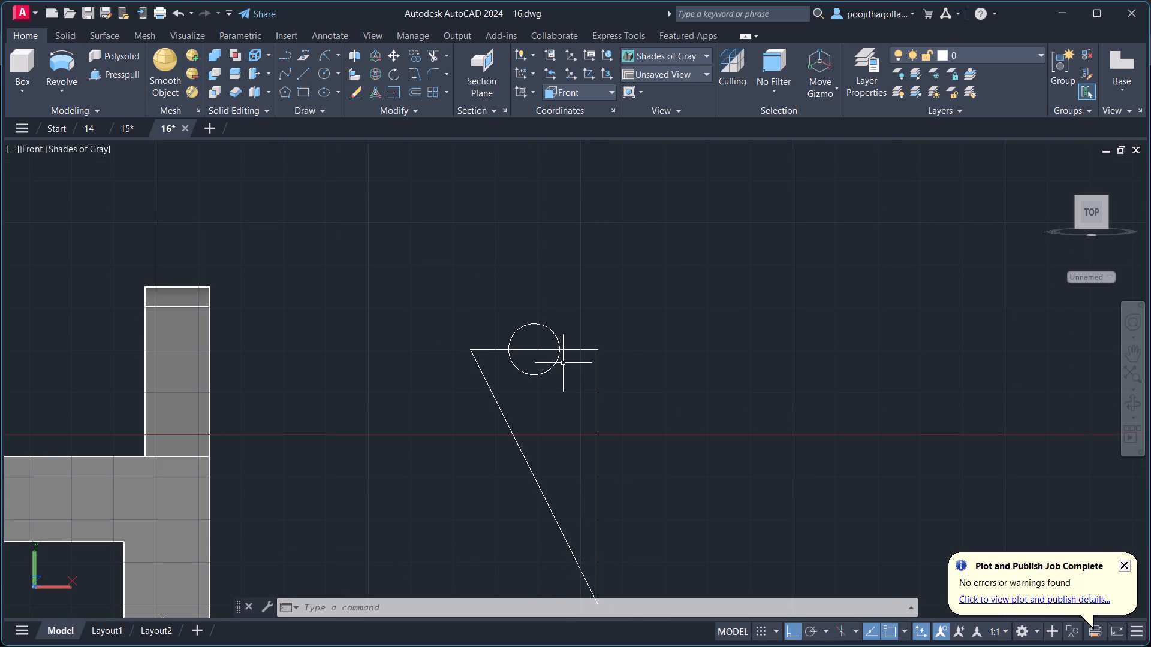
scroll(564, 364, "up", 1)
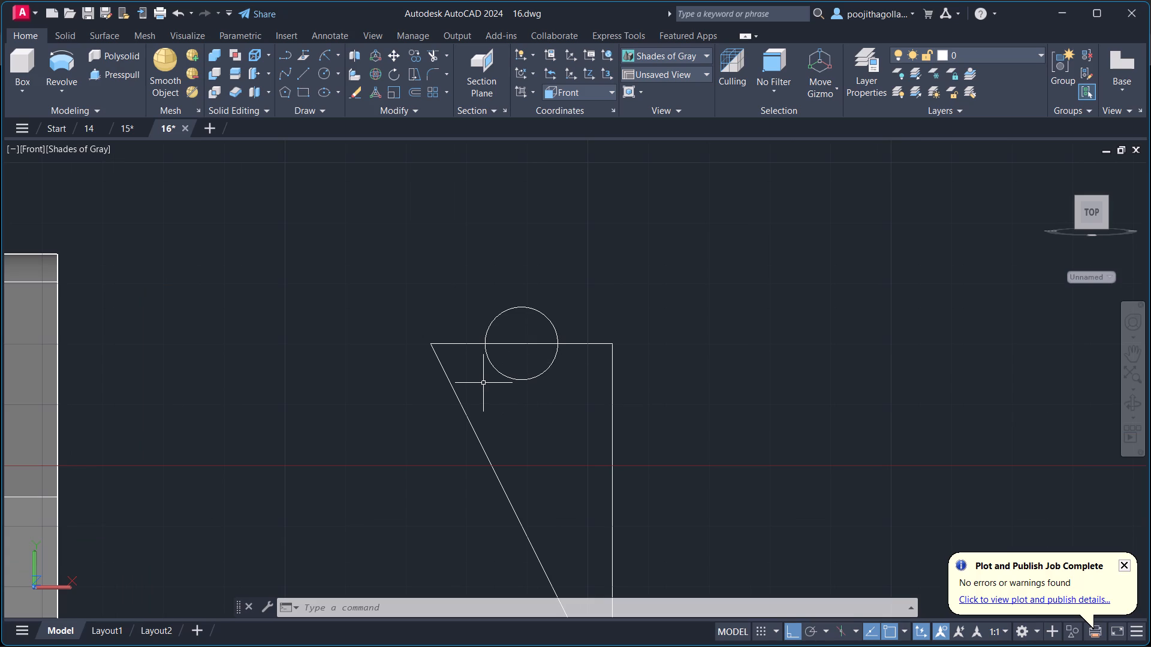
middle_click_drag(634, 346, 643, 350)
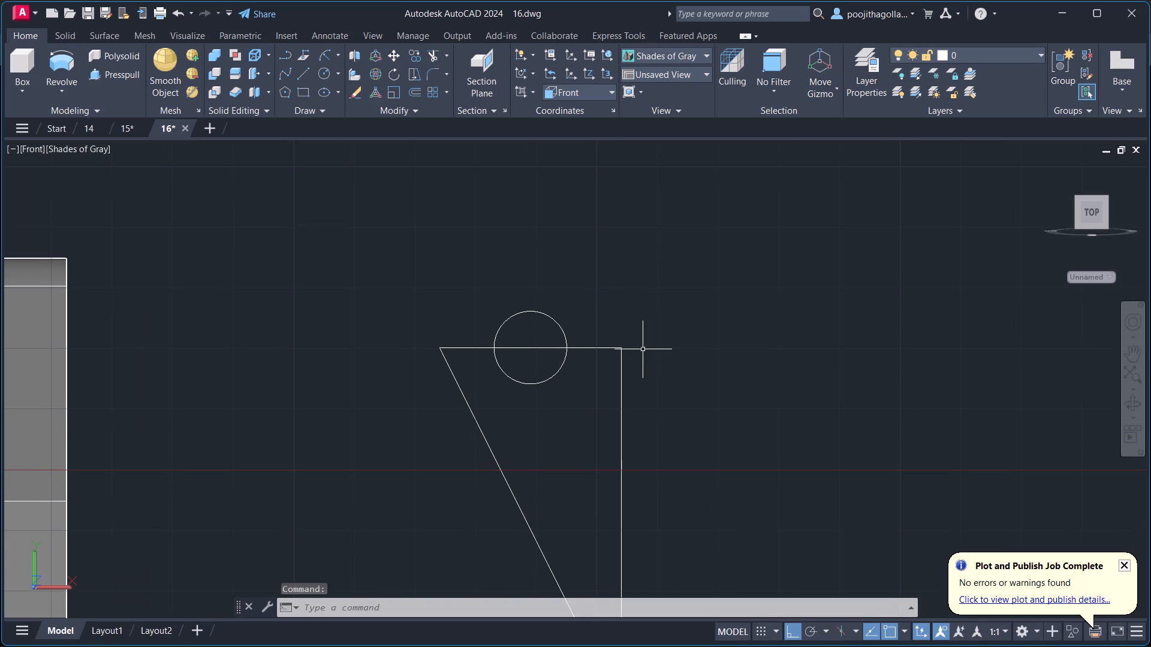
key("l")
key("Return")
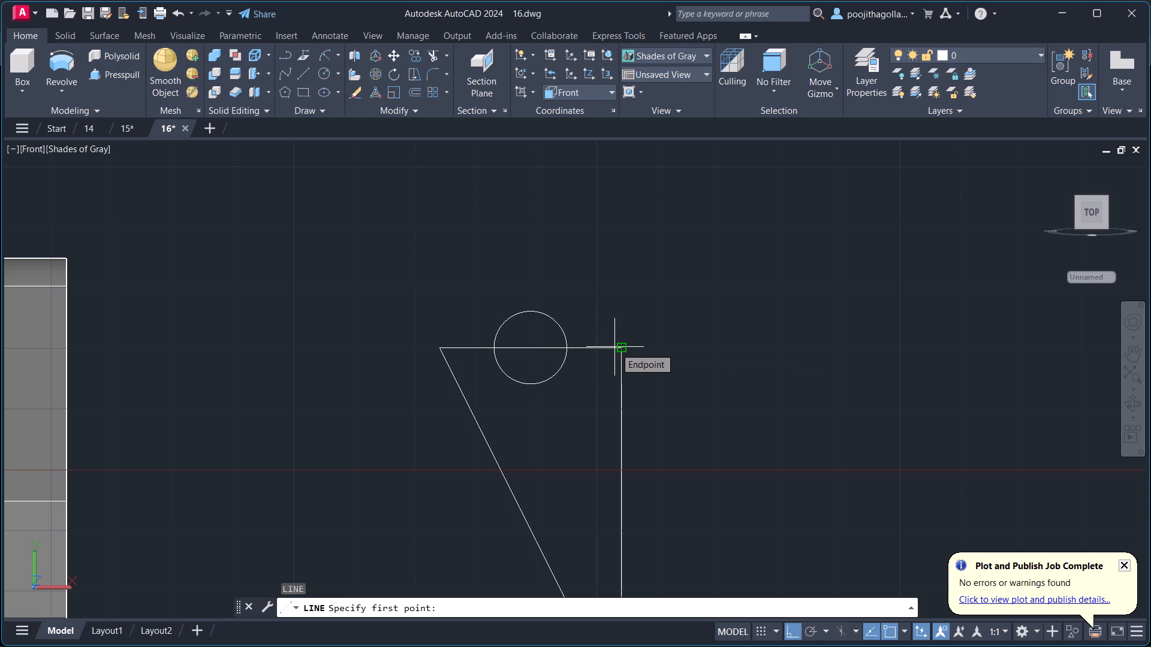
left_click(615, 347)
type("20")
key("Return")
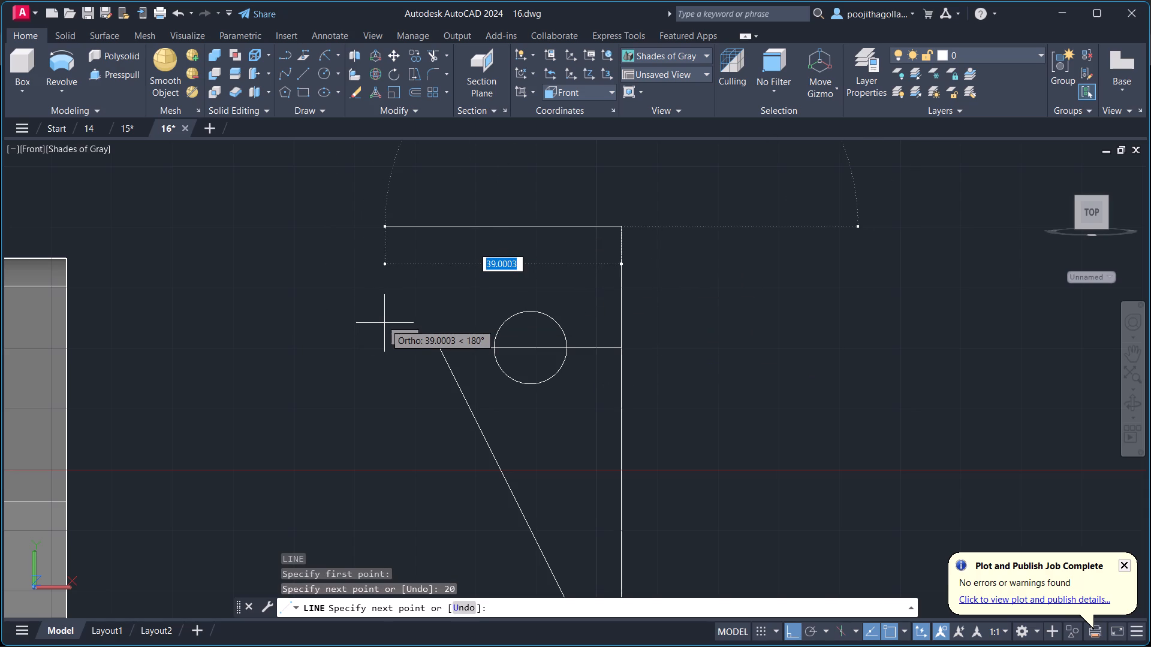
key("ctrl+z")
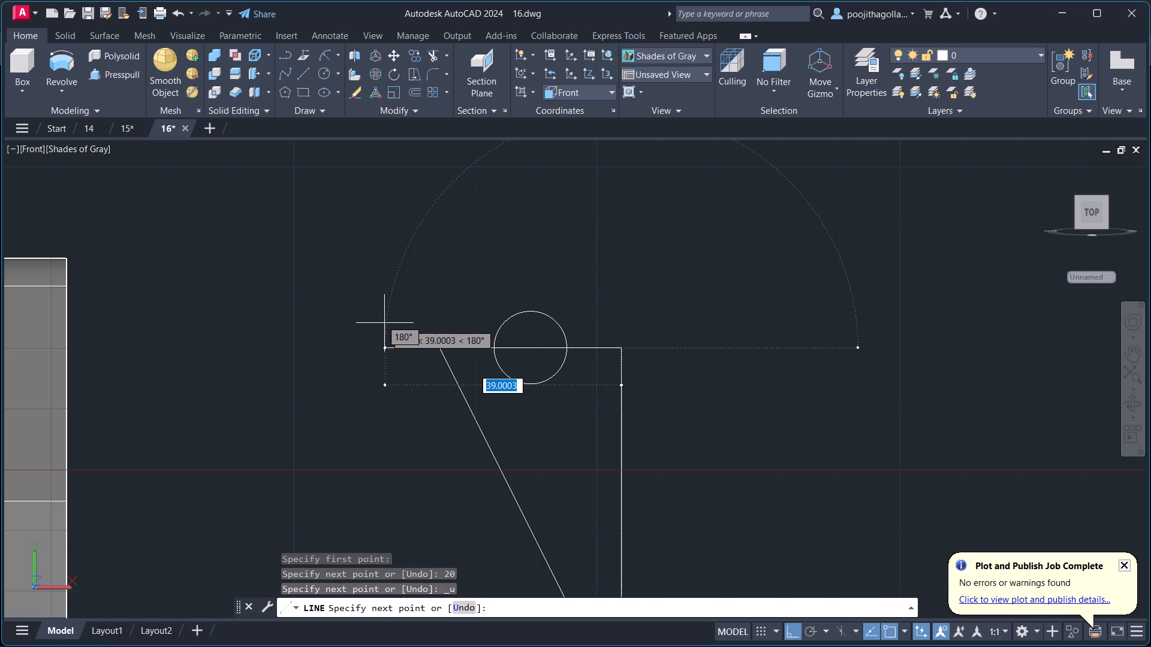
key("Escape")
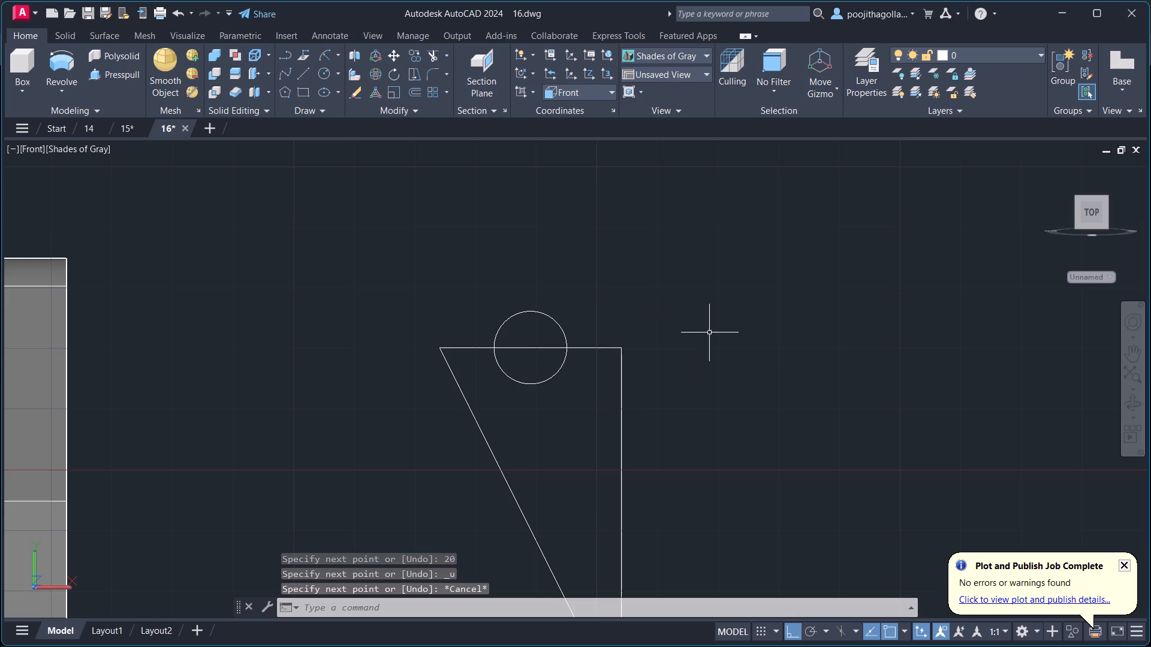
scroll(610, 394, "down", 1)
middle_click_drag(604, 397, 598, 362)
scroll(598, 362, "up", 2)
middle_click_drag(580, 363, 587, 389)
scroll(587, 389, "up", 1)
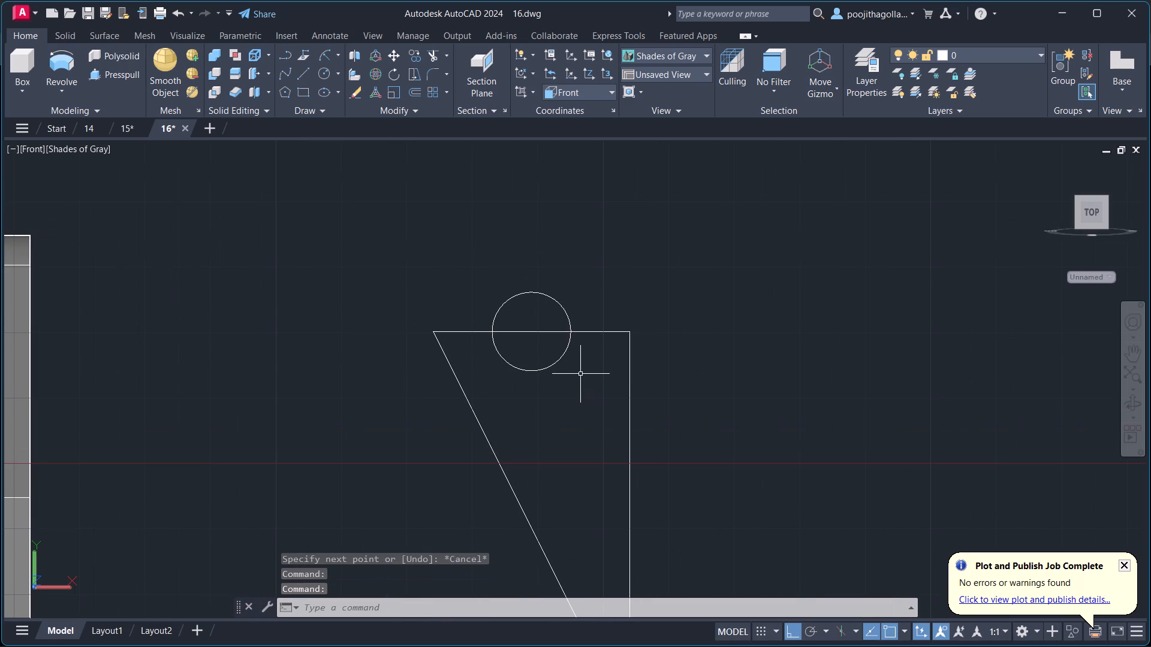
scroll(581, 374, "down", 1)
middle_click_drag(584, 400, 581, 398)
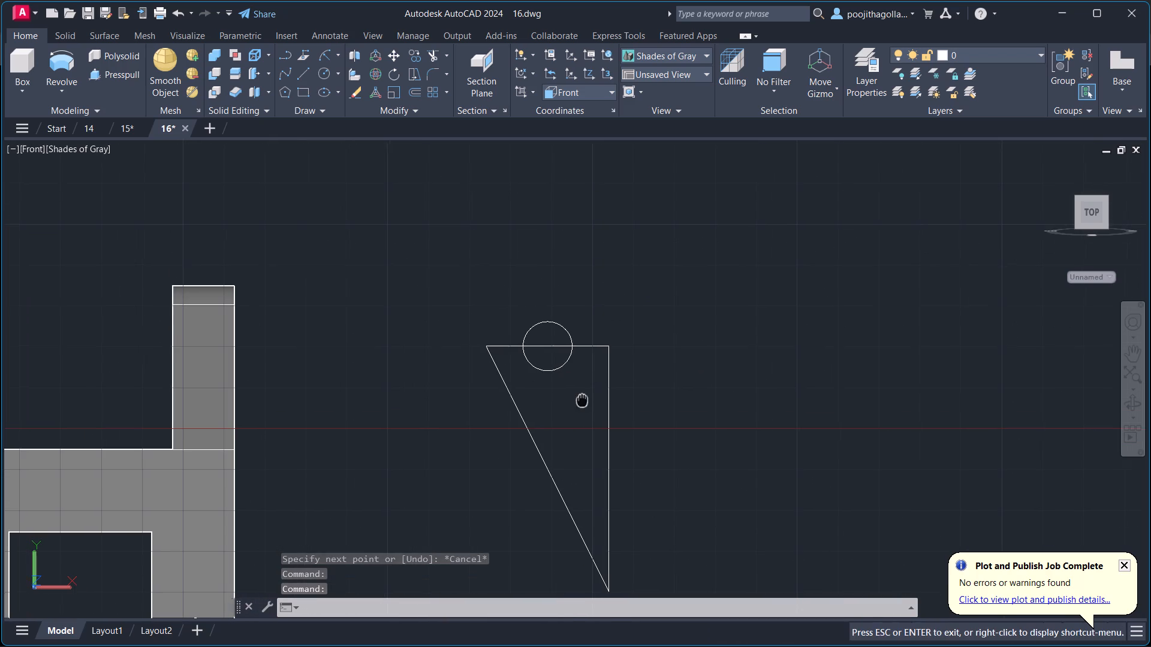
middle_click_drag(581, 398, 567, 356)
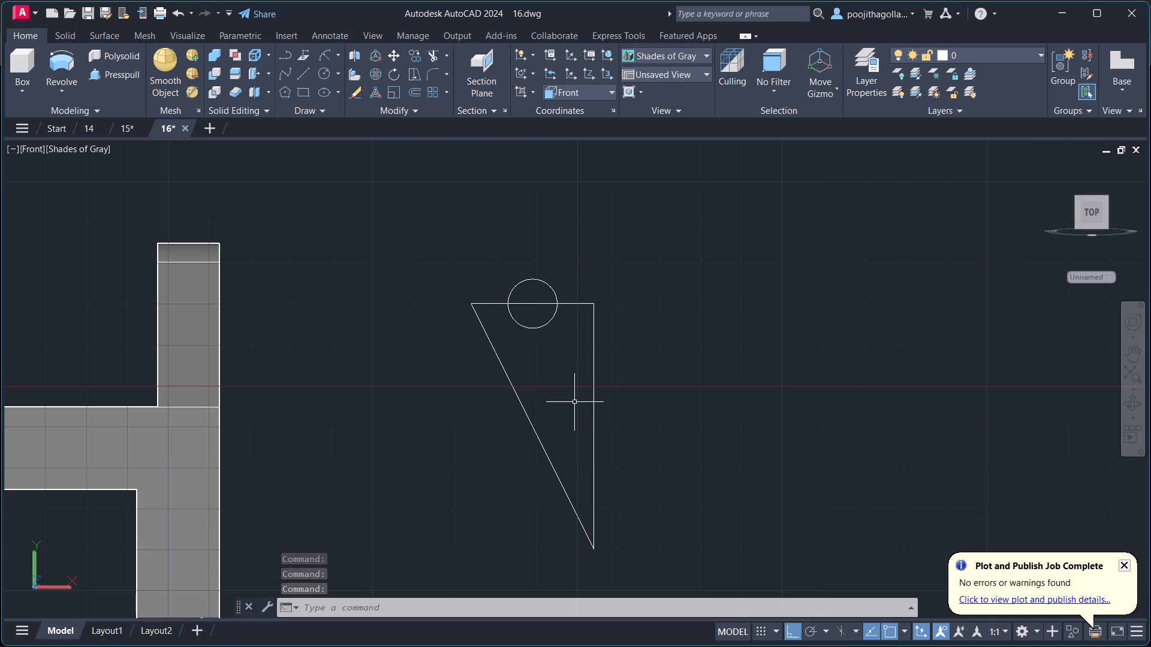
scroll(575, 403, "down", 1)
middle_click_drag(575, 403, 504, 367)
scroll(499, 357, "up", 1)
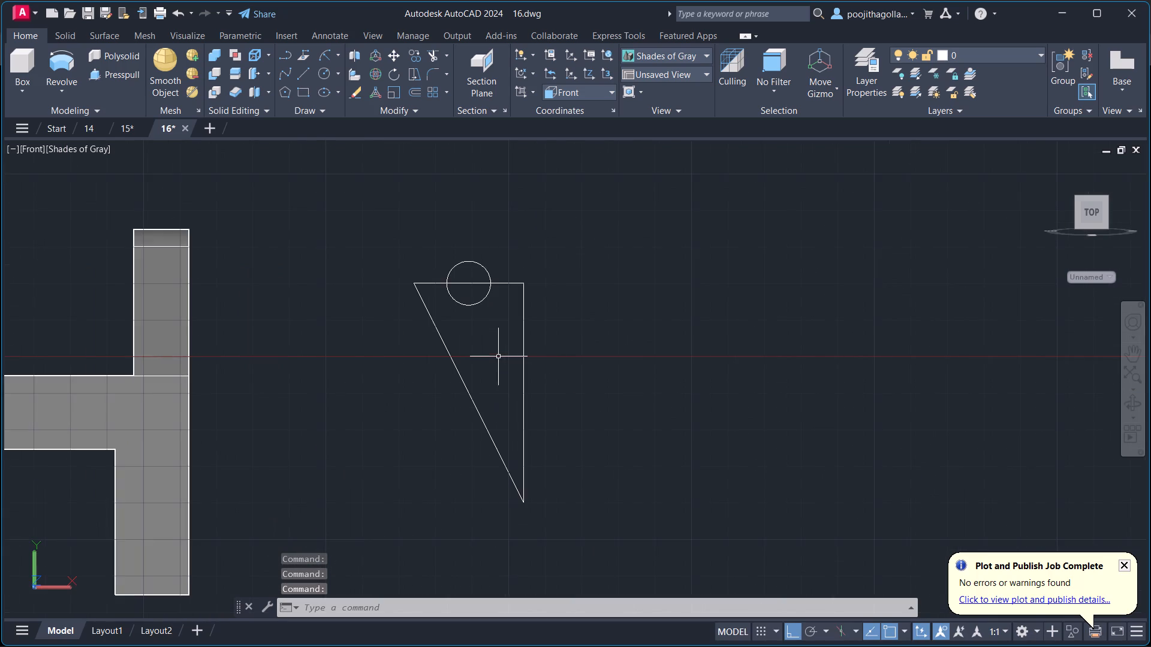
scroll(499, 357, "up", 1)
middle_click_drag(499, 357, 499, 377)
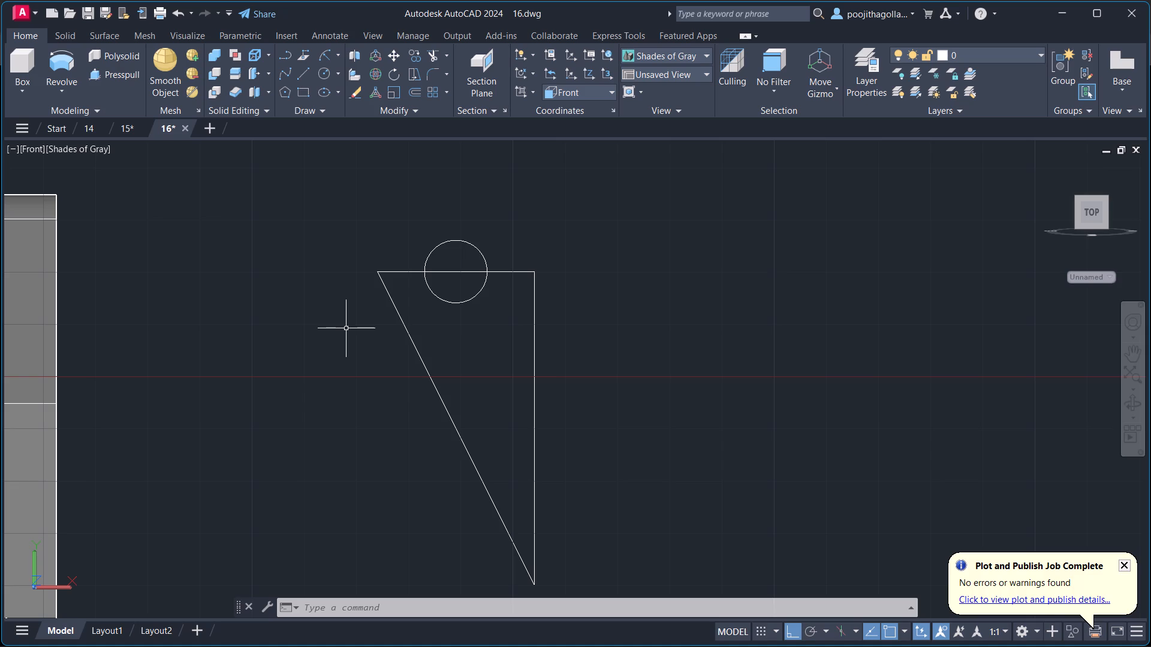
Draw an 8-long vertical line upward from the right end of the triangle's top edge, replacing a first 6-long attempt.
scroll(346, 329, "up", 1)
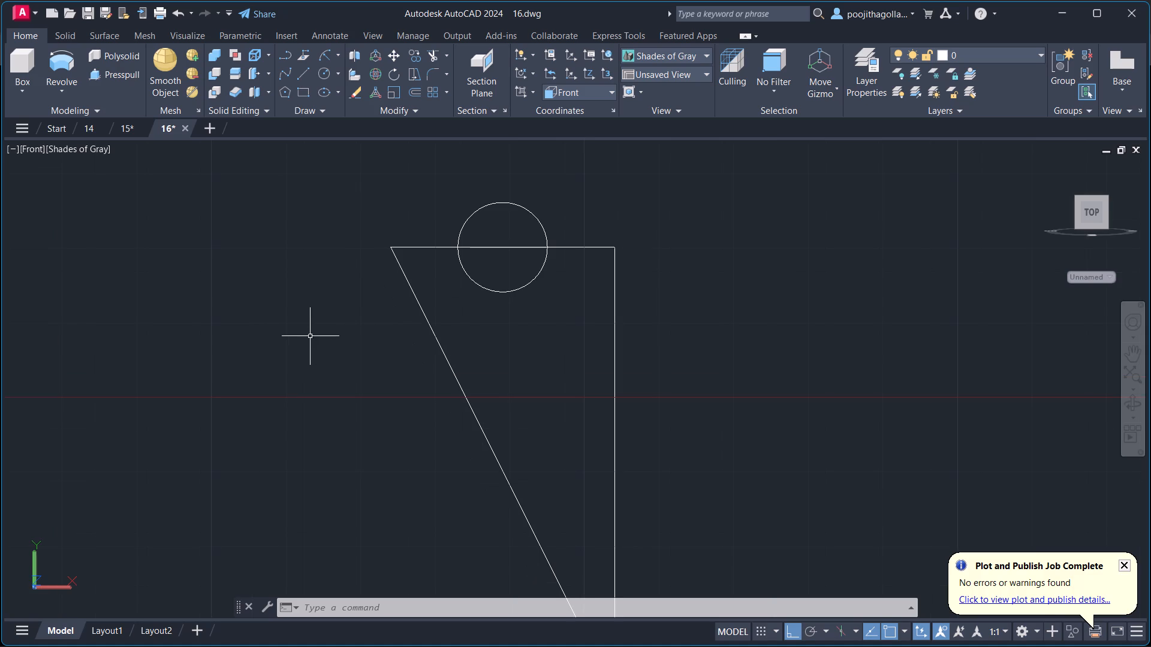
middle_click_drag(485, 312, 467, 428)
scroll(485, 392, "down", 1)
middle_click_drag(485, 392, 485, 359)
key("l")
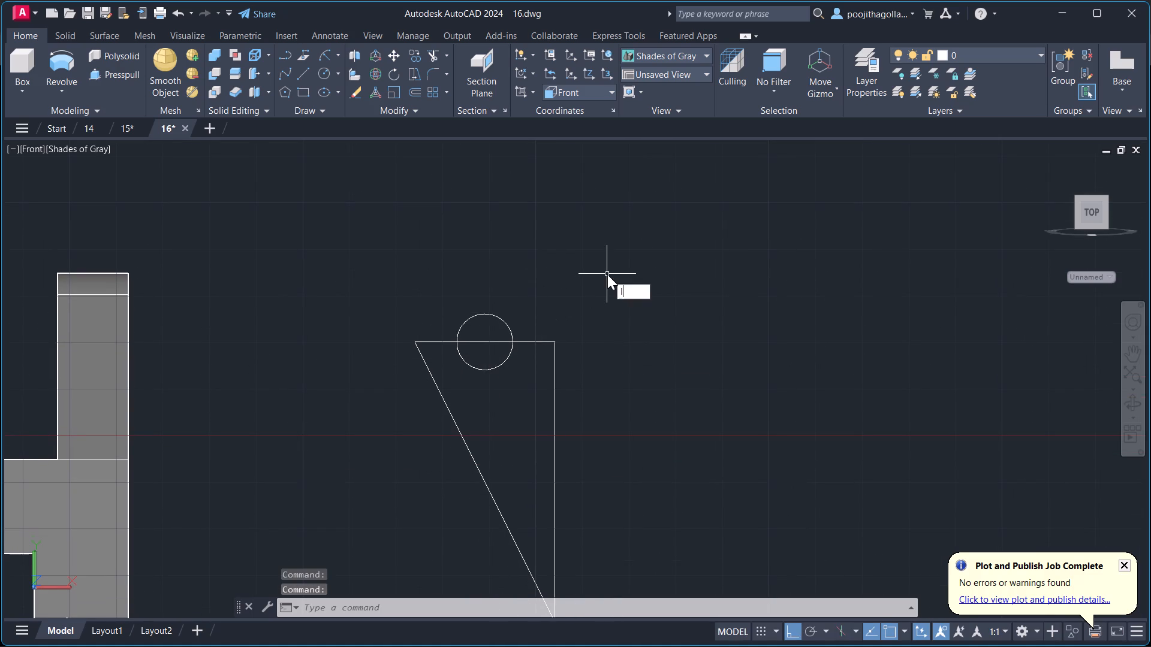
key("Return")
left_click(550, 338)
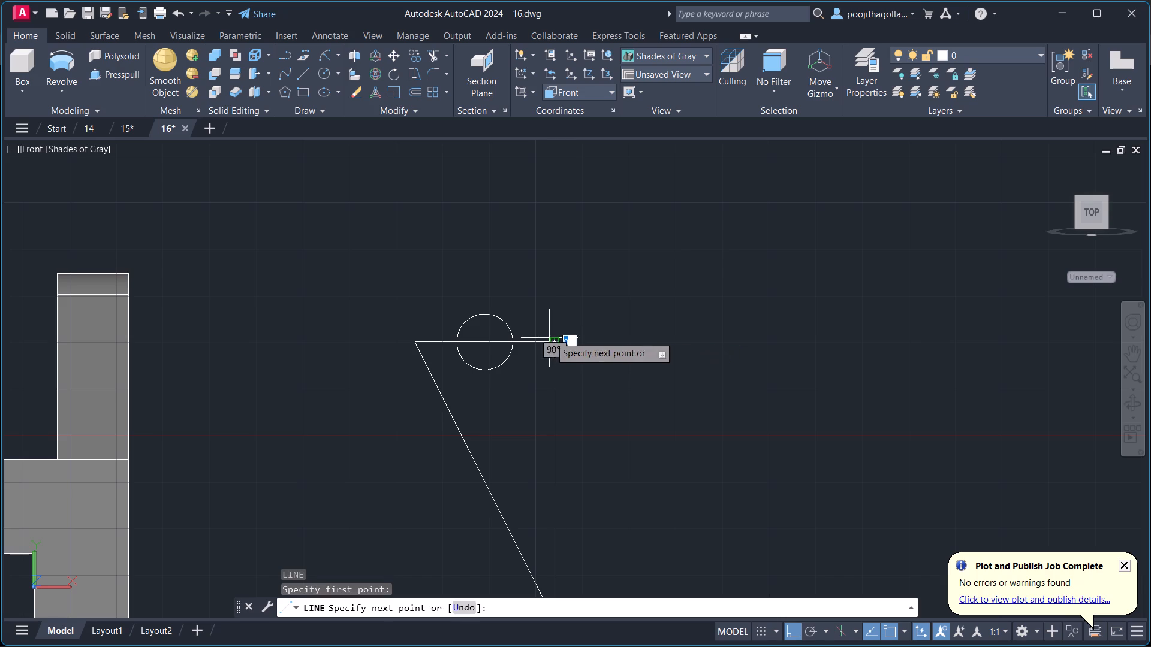
key("6")
key("Return")
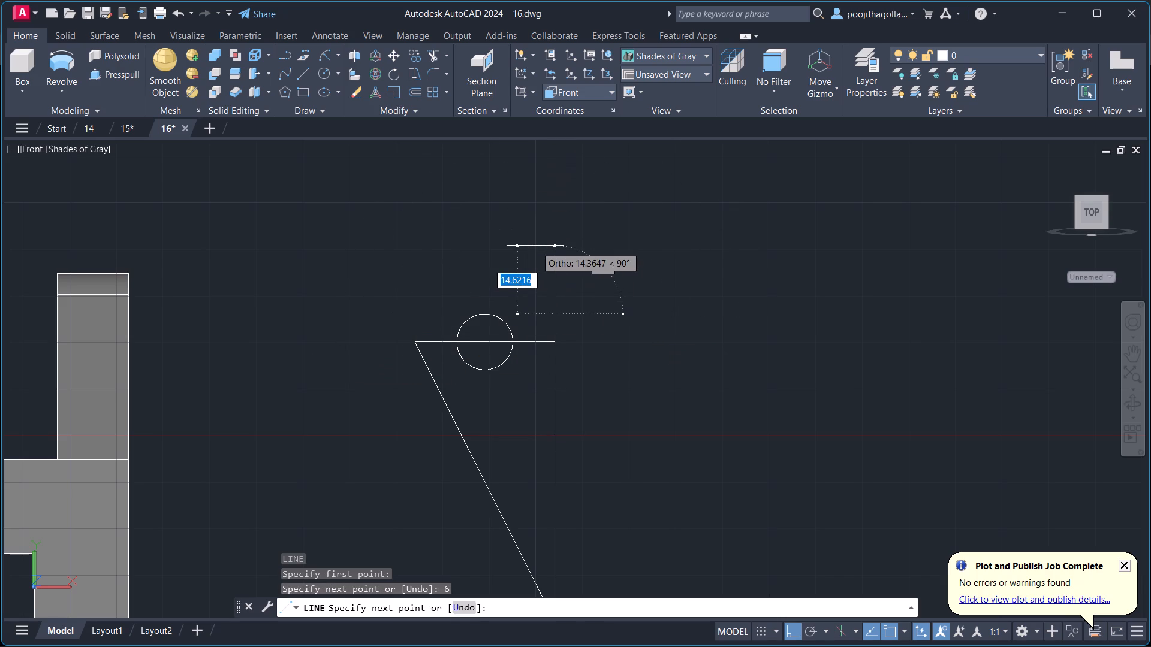
key("ctrl+z")
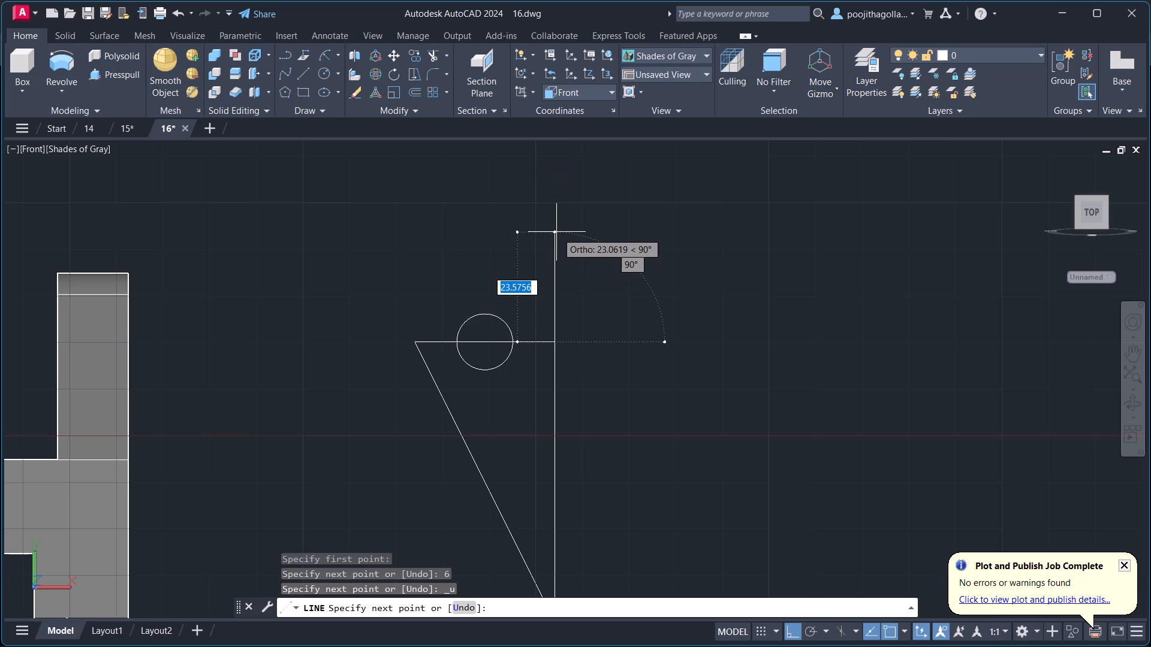
key("8")
key("Return")
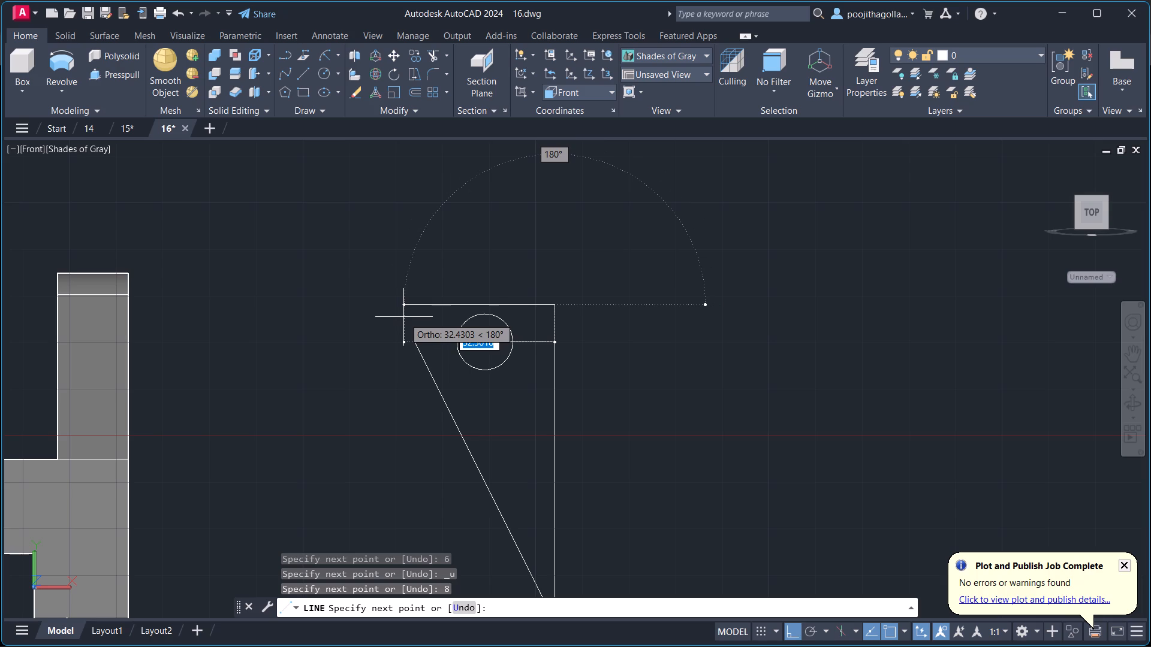
Continue with a 30-long horizontal line leftward and a sloped line down to the triangle's lower tip.
key("2")
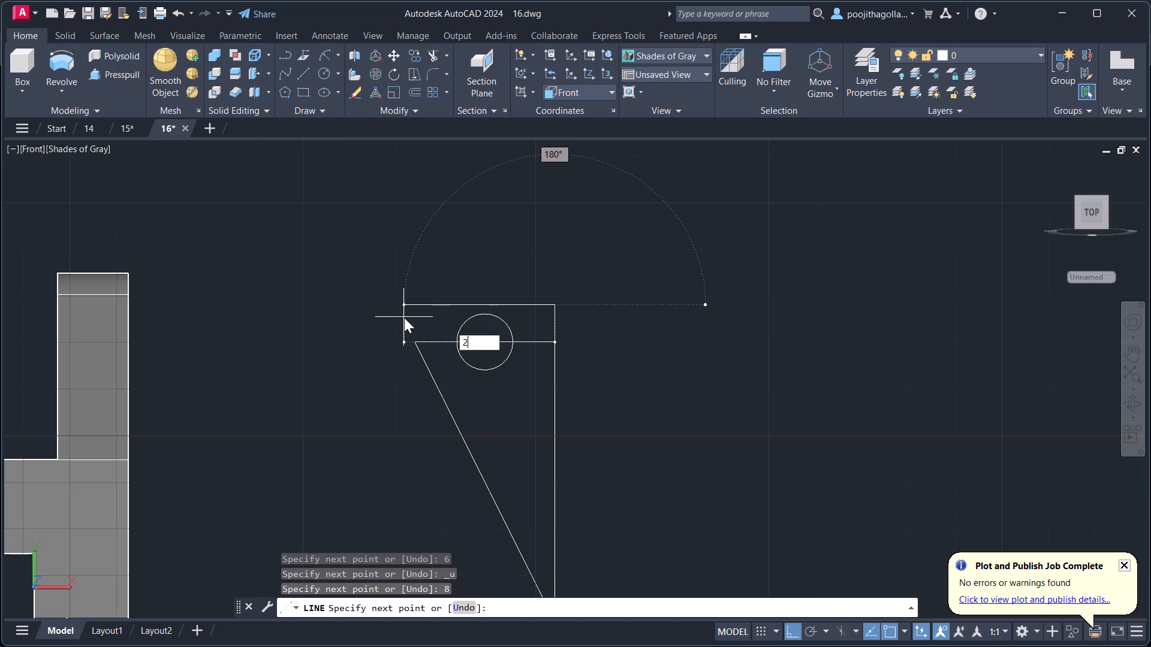
key("BackSpace")
key("Escape")
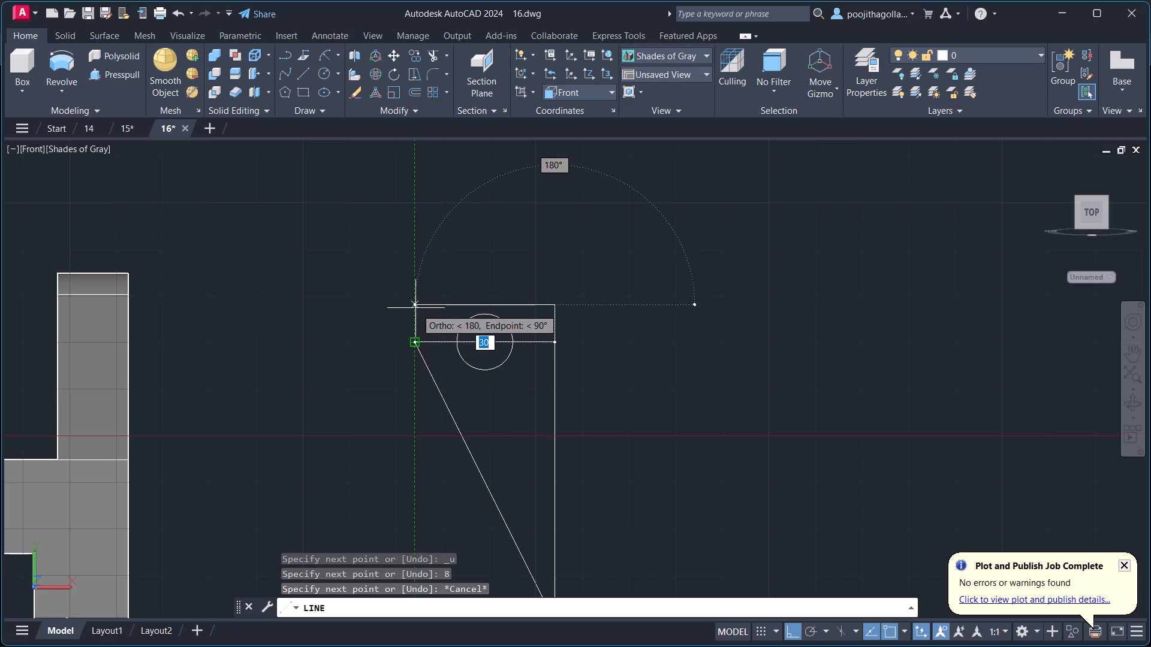
left_click(416, 309)
scroll(457, 394, "down", 2)
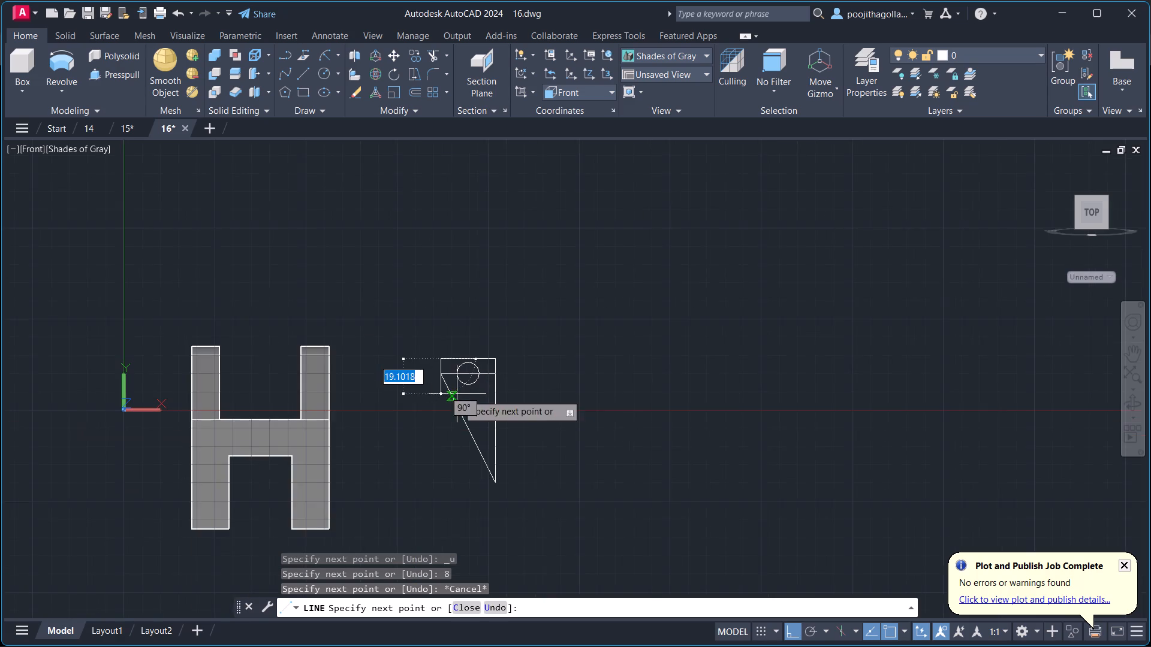
middle_click_drag(457, 394, 471, 324)
scroll(491, 377, "up", 2)
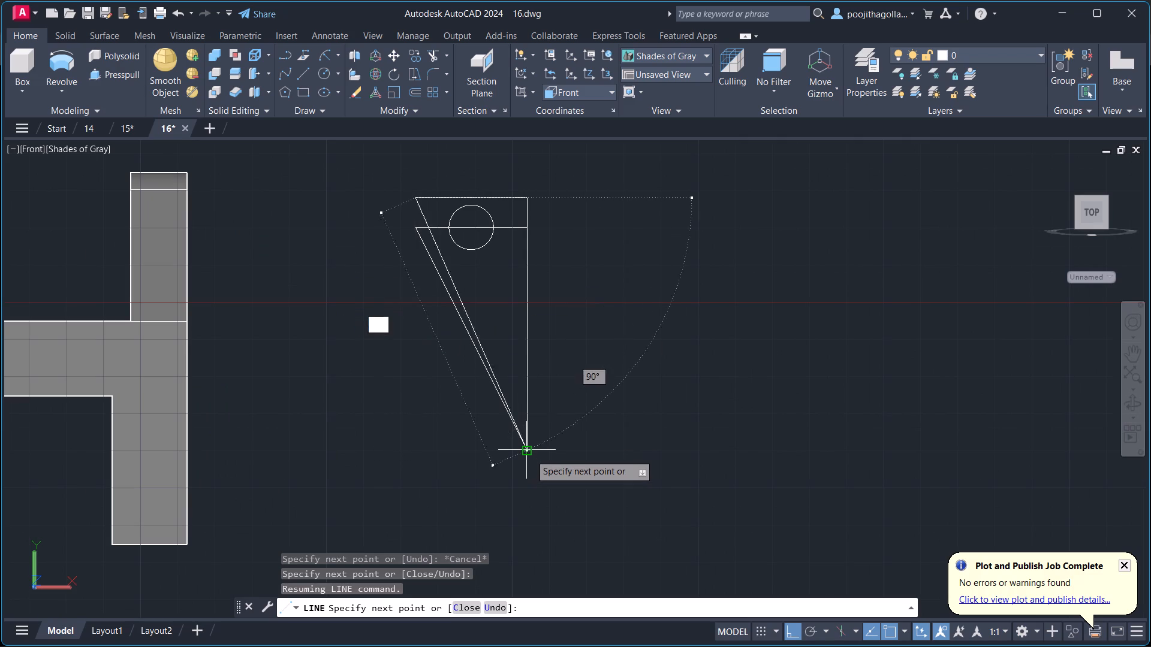
left_click(530, 454)
scroll(453, 299, "up", 2)
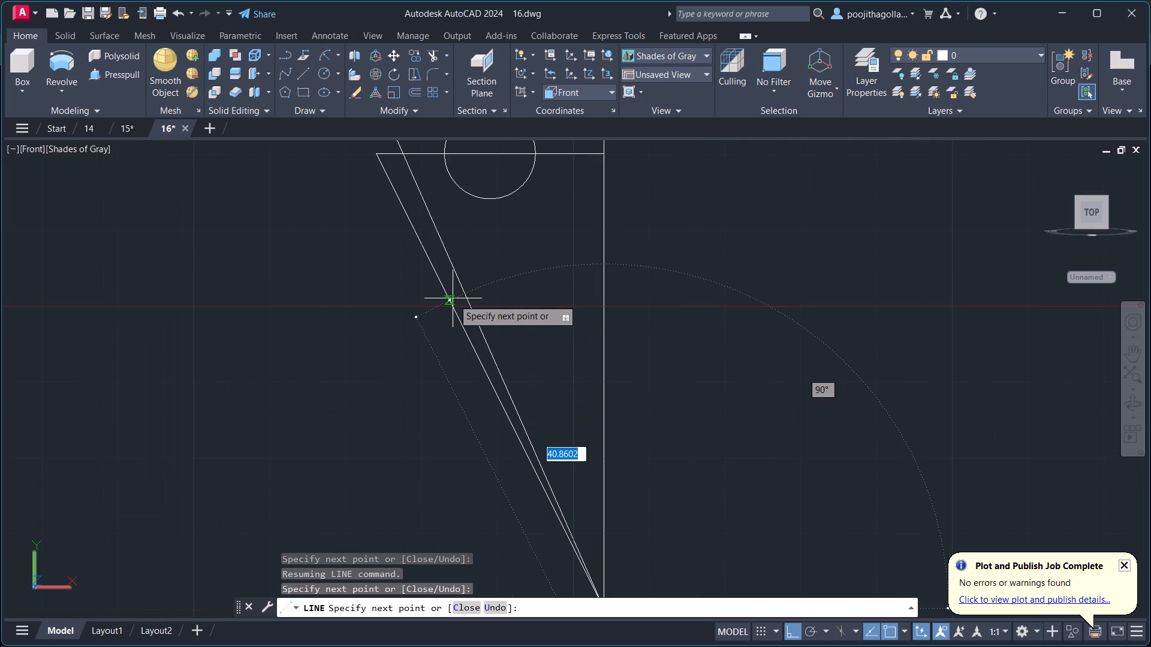
key("Escape")
Delete the original sloped line running from the old top edge's left end to the lower tip.
left_click(427, 253)
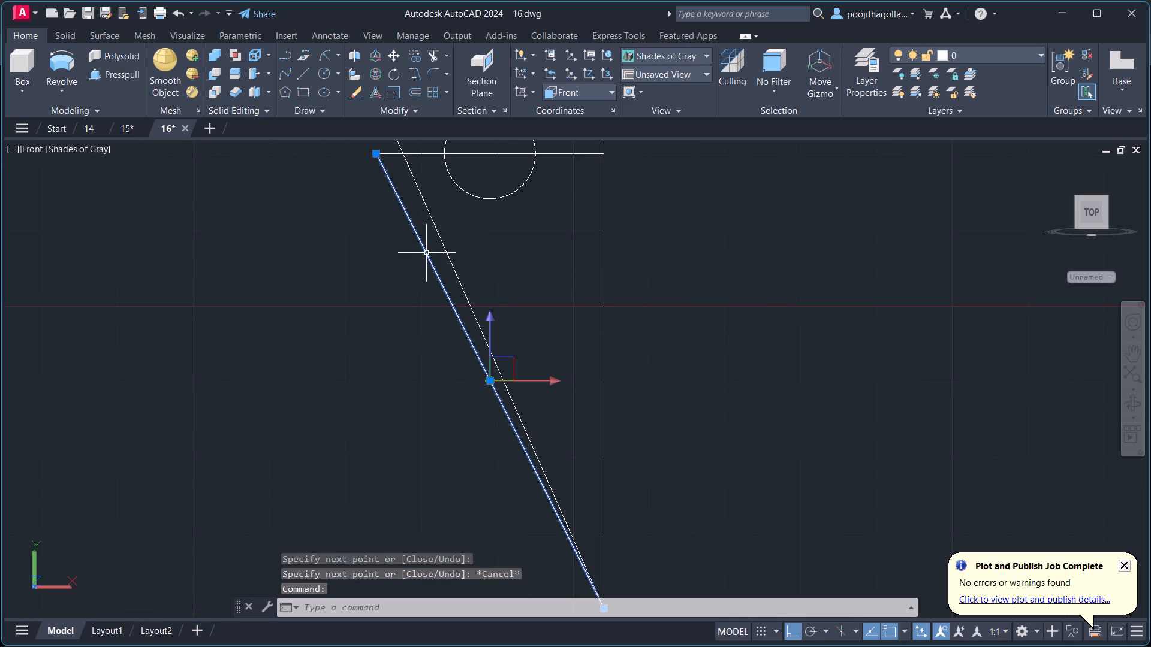
key("Delete")
Trim away all segments of the old horizontal line passing through the circle, inside and outside the profile.
scroll(417, 258, "up", 1)
scroll(447, 278, "down", 2)
middle_click_drag(494, 275, 504, 348)
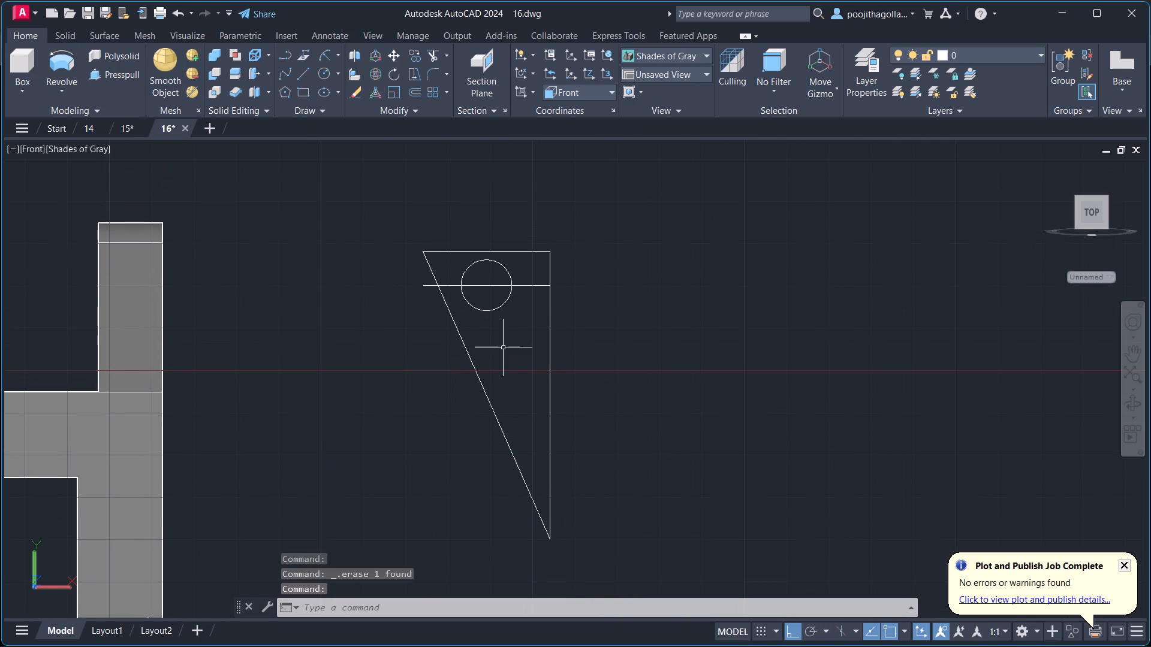
type("tr")
key("Return")
scroll(467, 318, "up", 1)
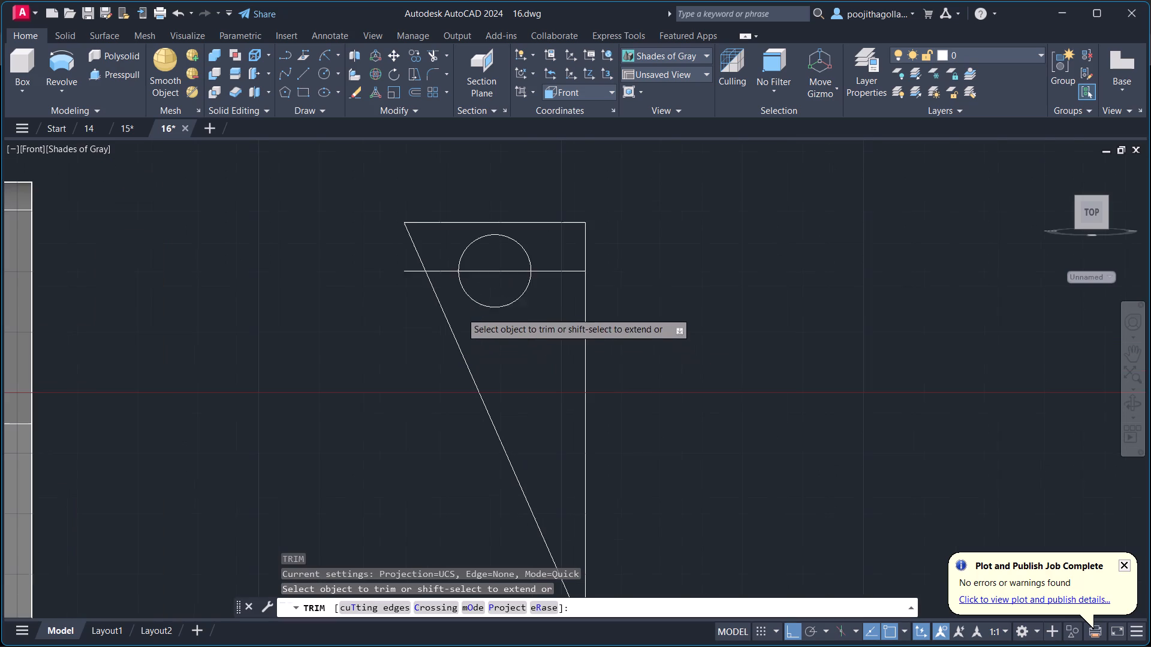
left_click(410, 271)
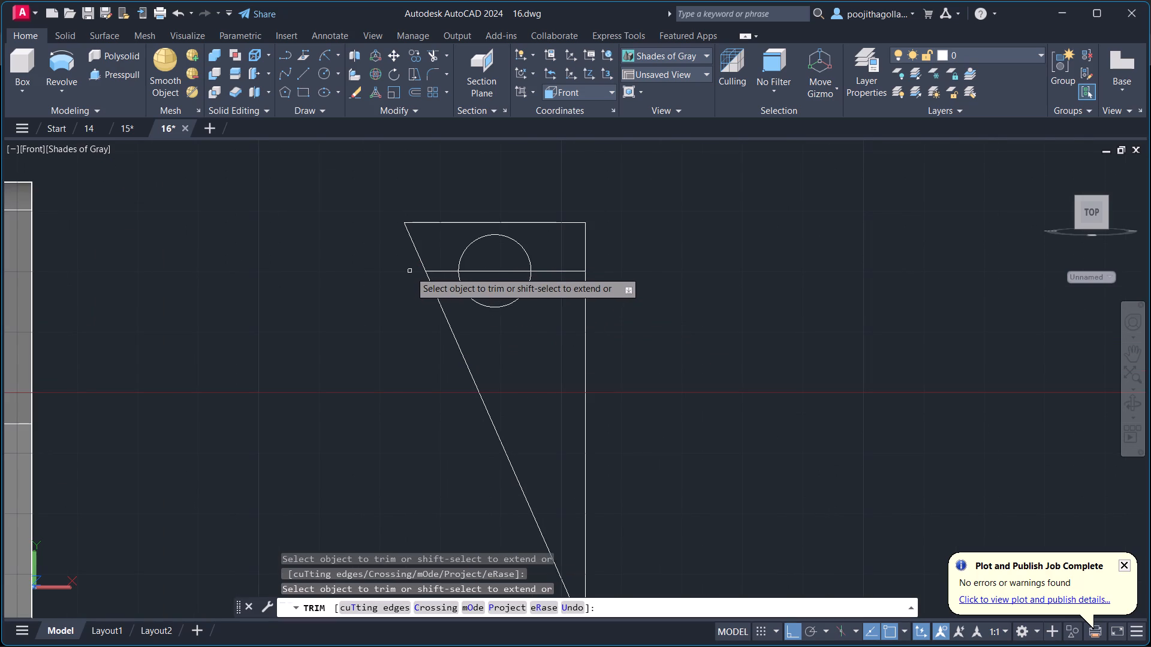
left_click(440, 268)
left_click(442, 274)
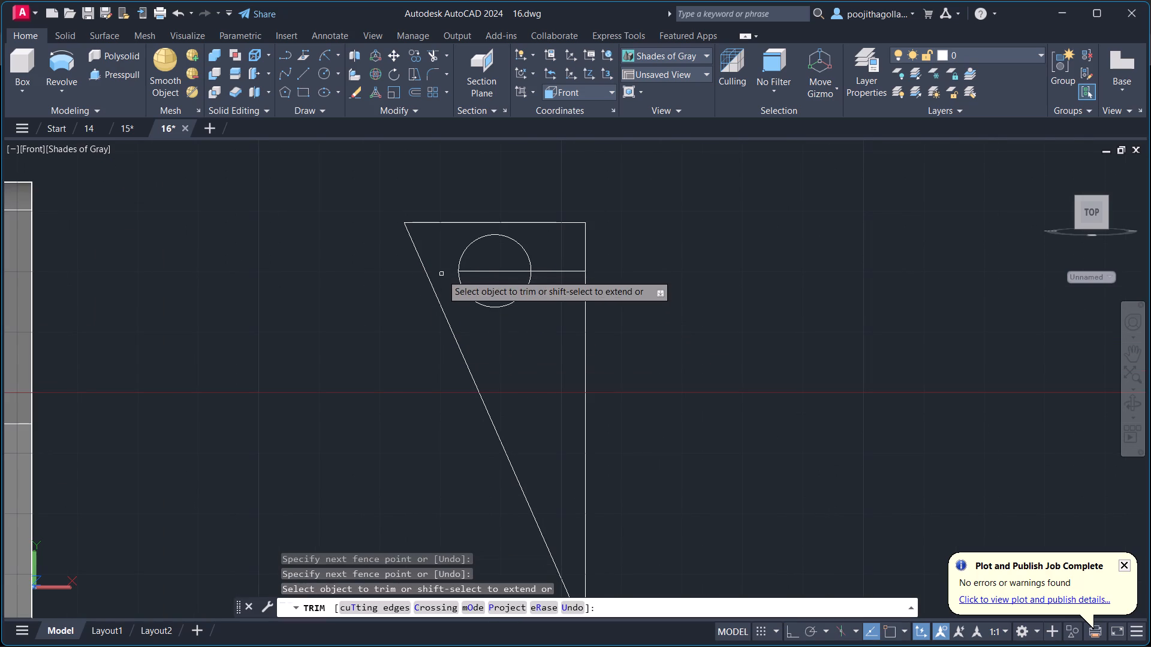
left_click(480, 270)
left_click(550, 272)
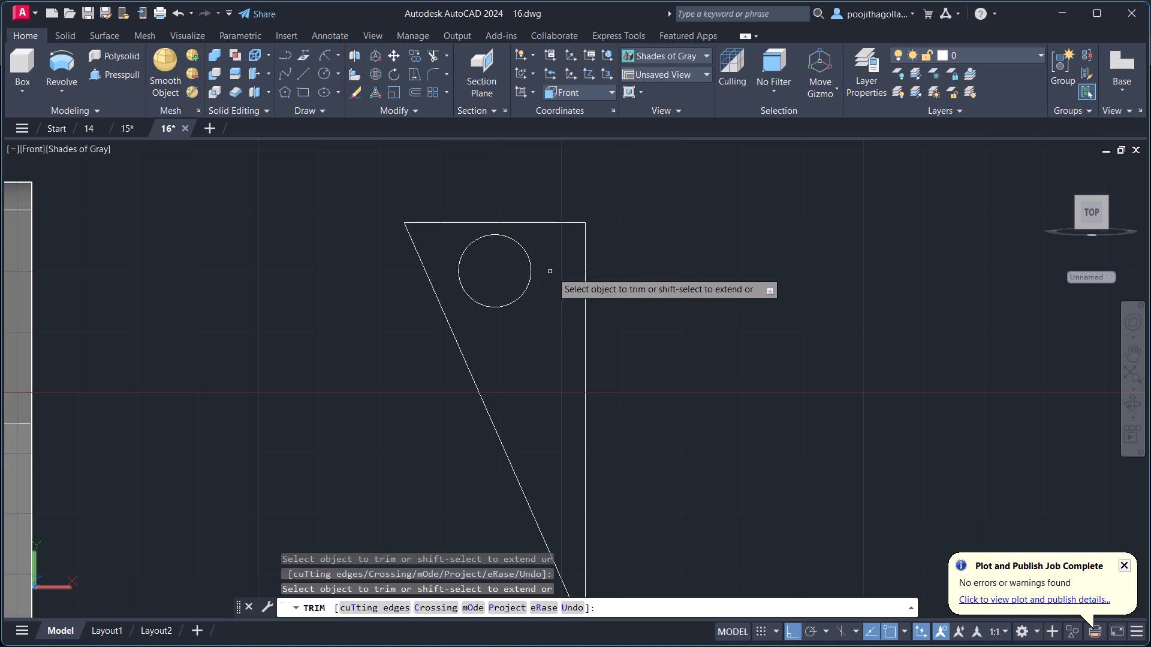
scroll(538, 330, "down", 2)
key("Escape")
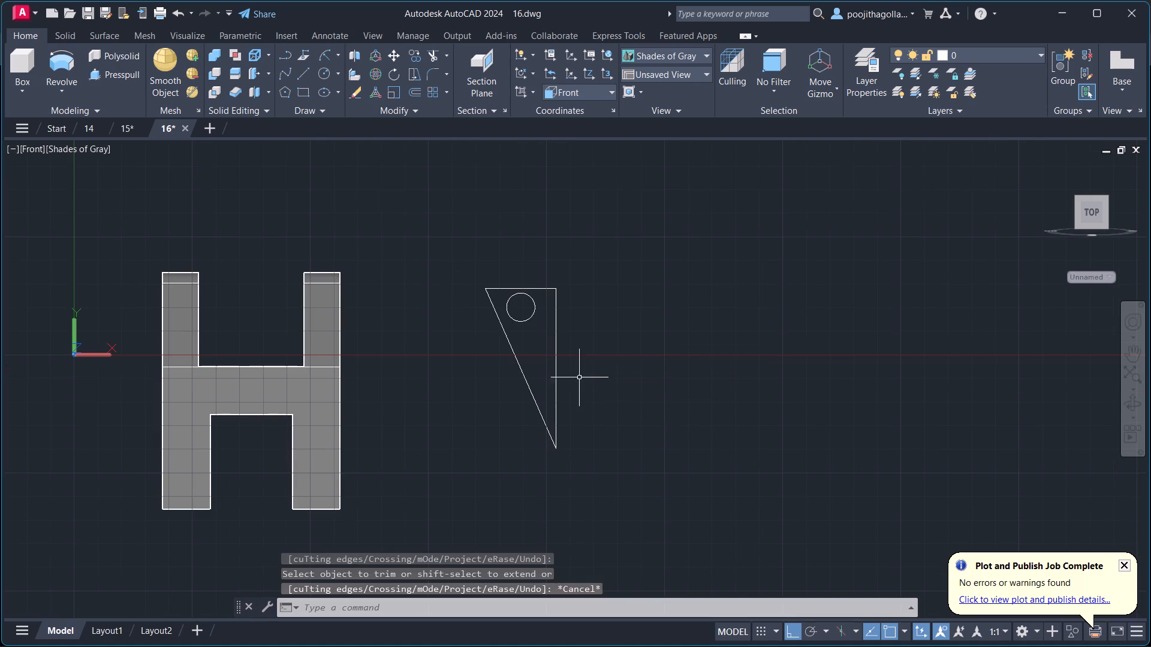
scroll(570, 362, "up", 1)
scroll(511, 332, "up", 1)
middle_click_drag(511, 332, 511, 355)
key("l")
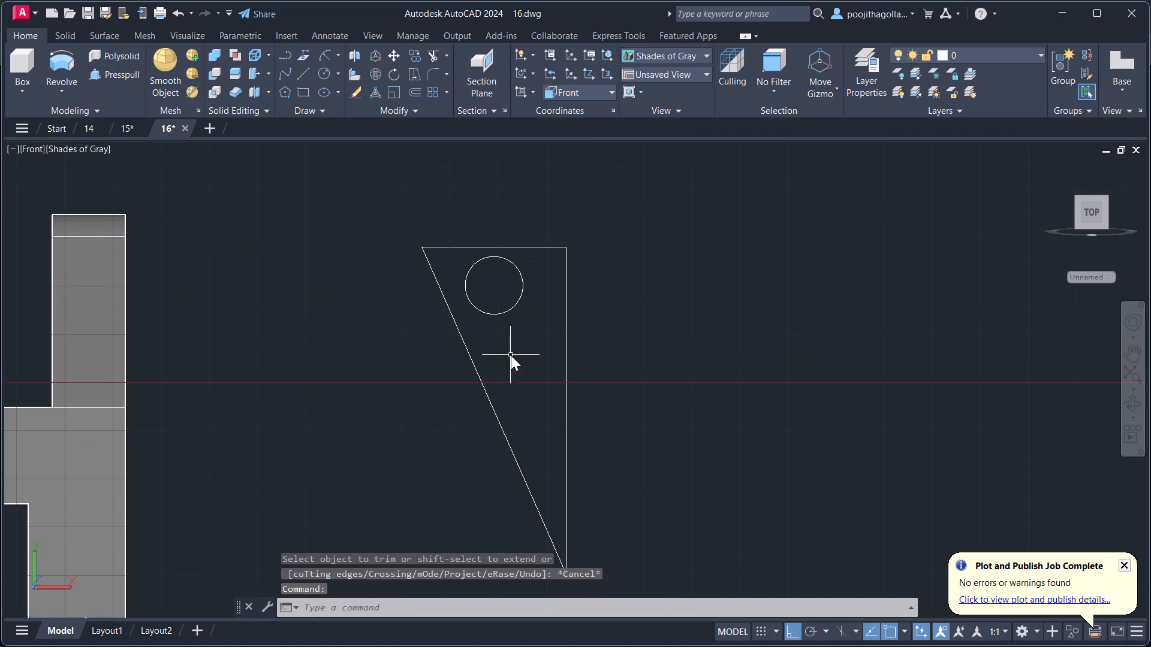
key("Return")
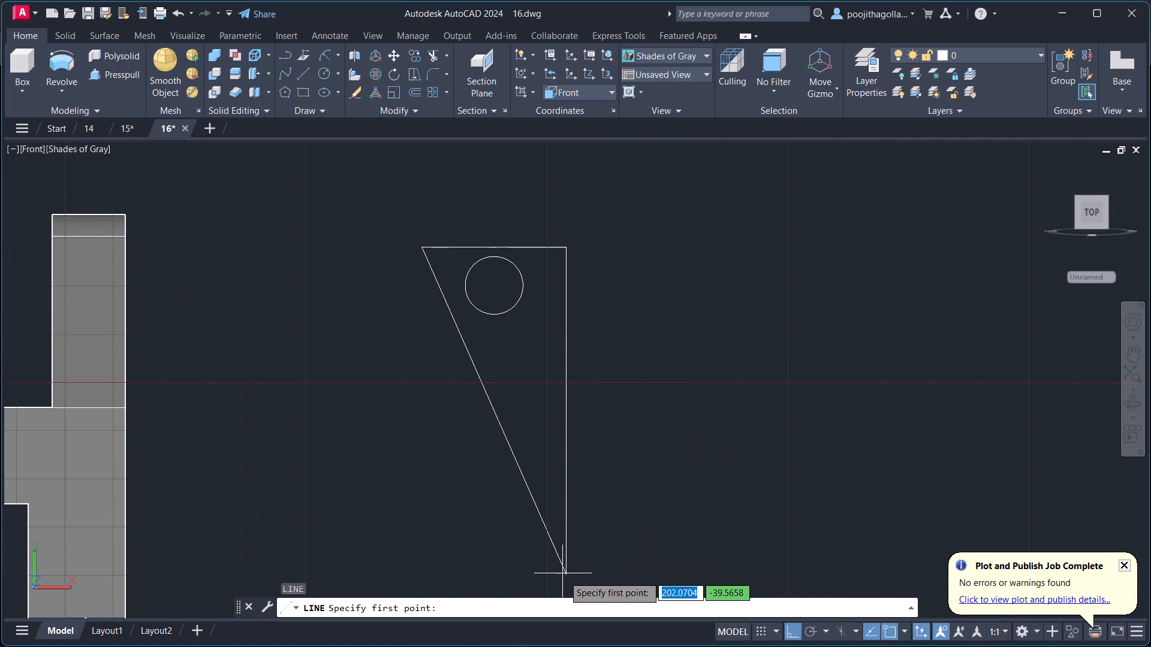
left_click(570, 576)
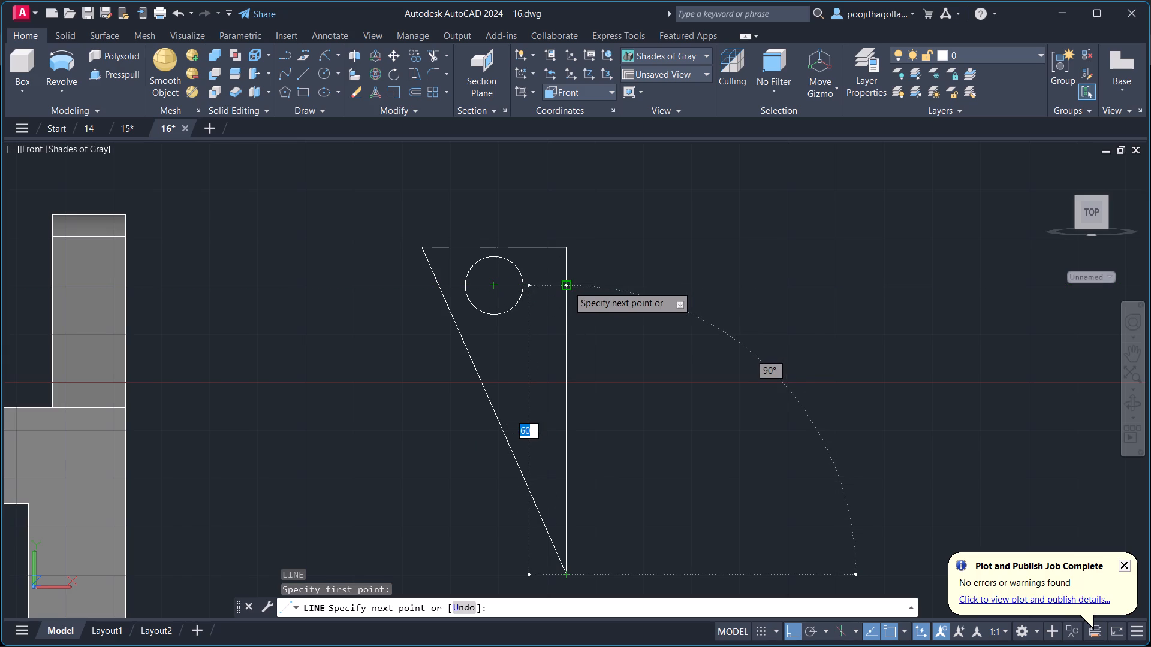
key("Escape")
Select the tapered profile with its circle and join the profile's lines into one polyline.
scroll(509, 336, "down", 2)
middle_click_drag(510, 351, 524, 391)
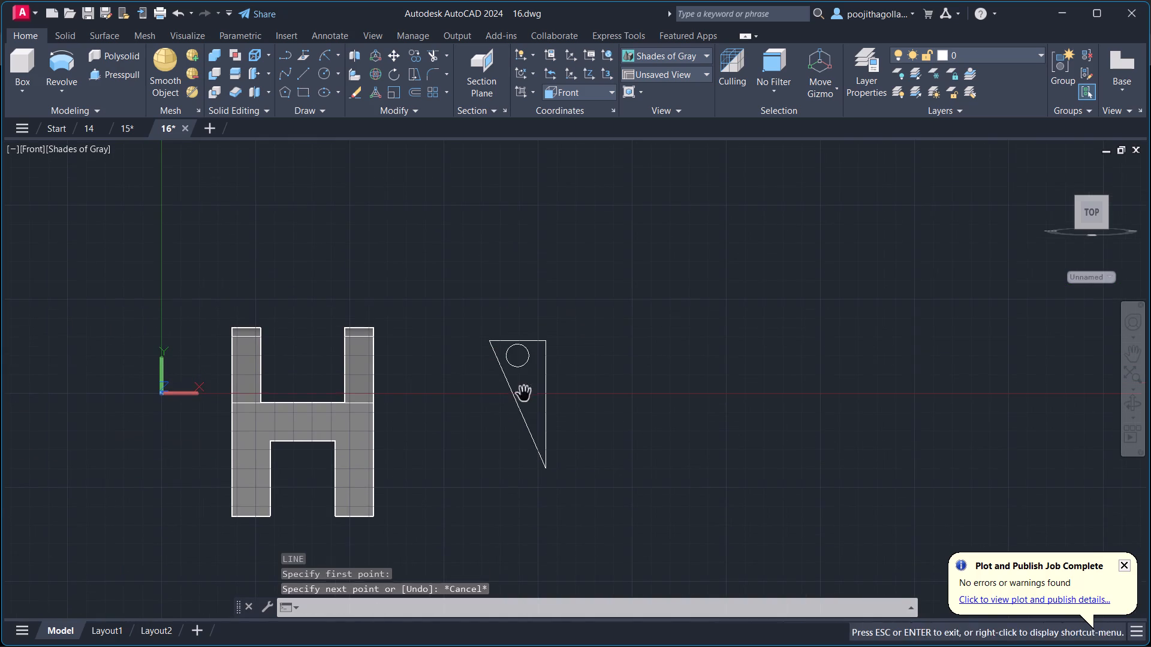
left_click_drag(634, 304, 625, 324)
left_click(458, 445)
key("j")
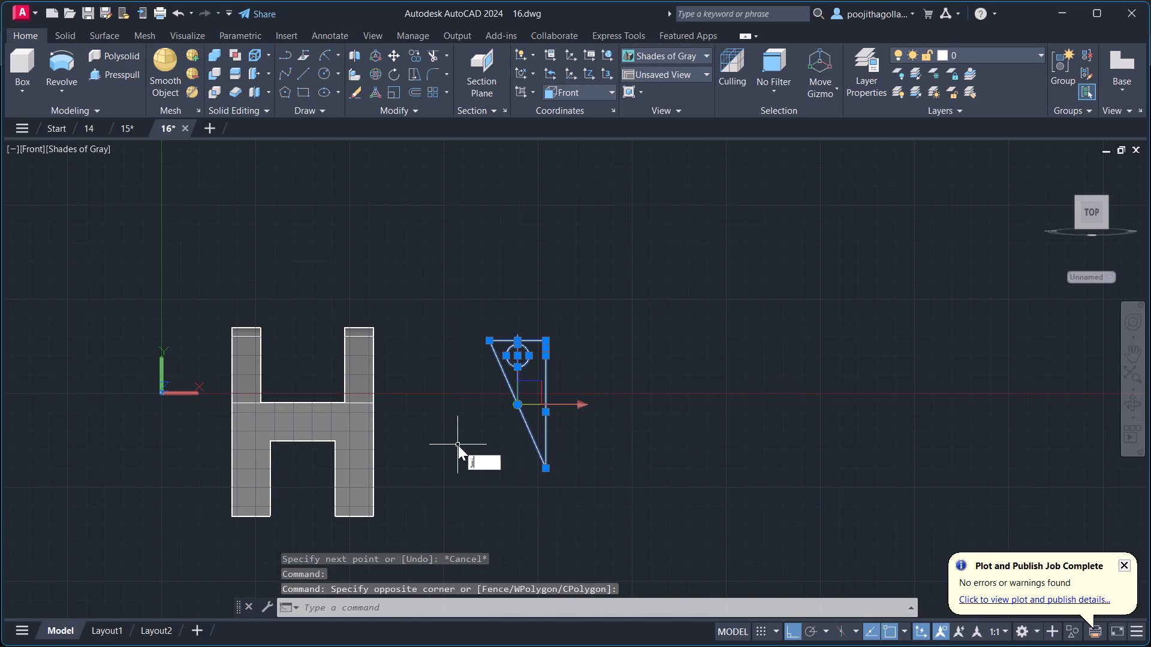
key("Return")
Presspull the area between the tapered profile and the circle 15 toward the back, leaving the circle as a hole.
middle_click_drag(404, 512, 514, 528, "shift")
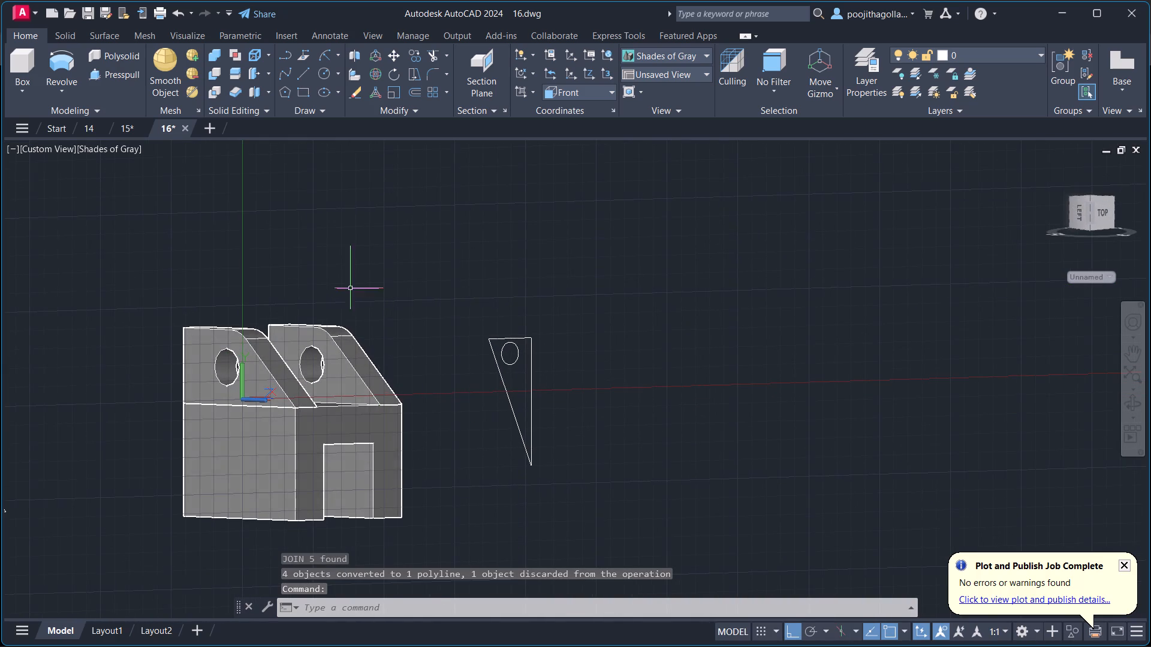
scroll(310, 233, "up", 1)
middle_click_drag(526, 398, 432, 256)
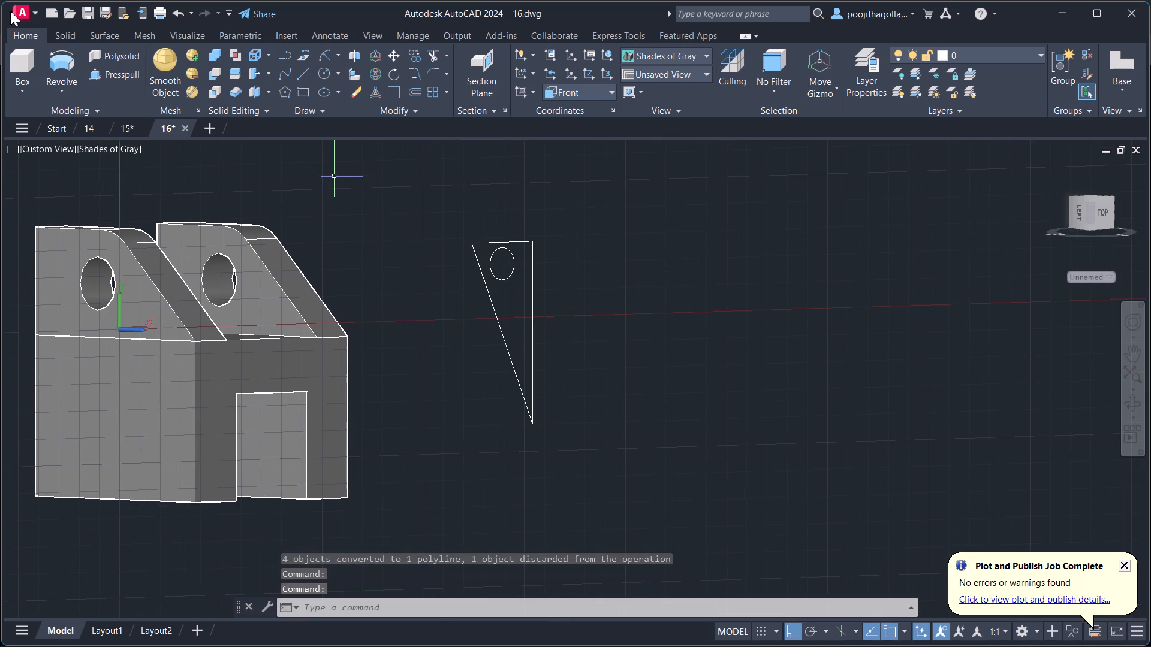
left_click(116, 73)
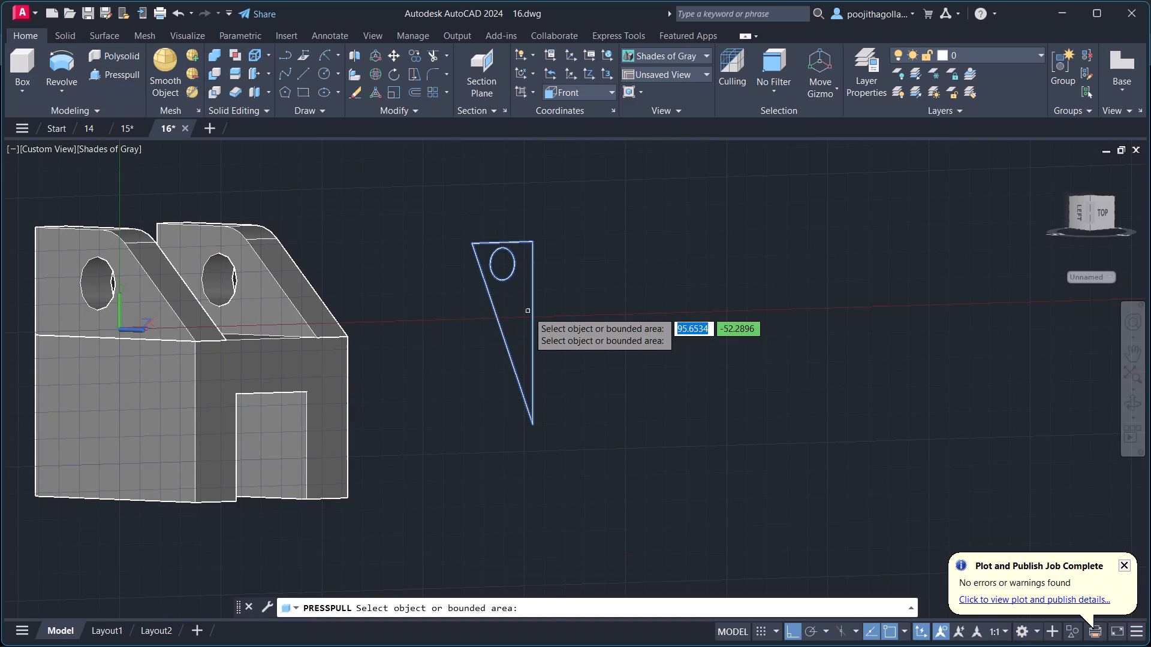
left_click(523, 315)
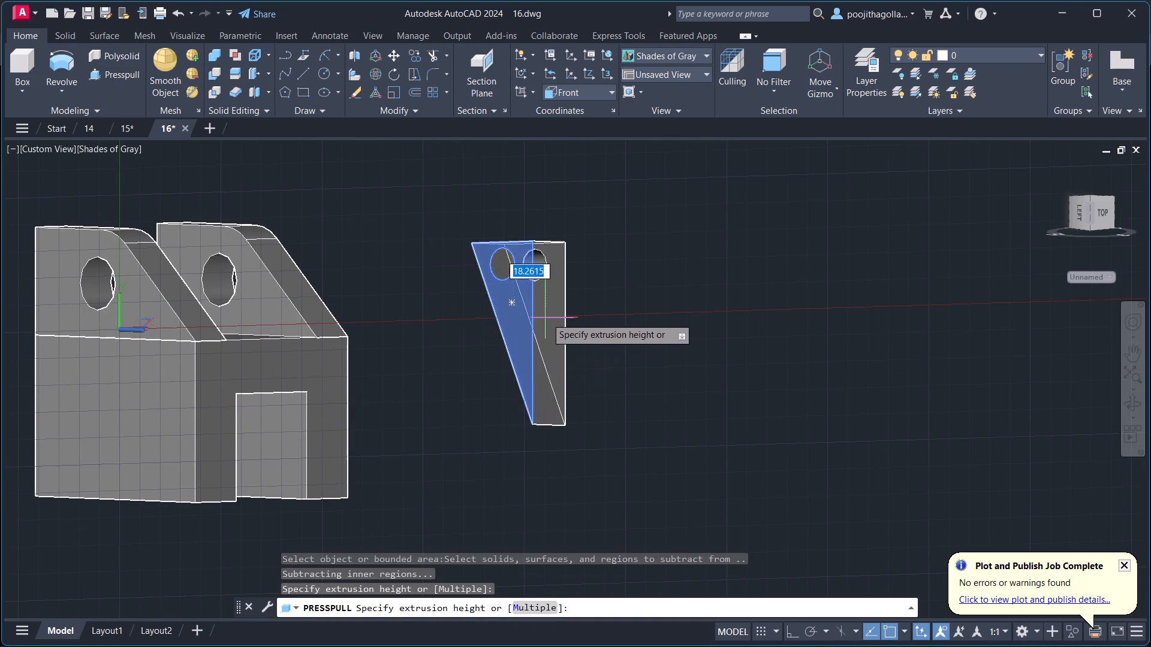
middle_click_drag(472, 325, 483, 334, "shift")
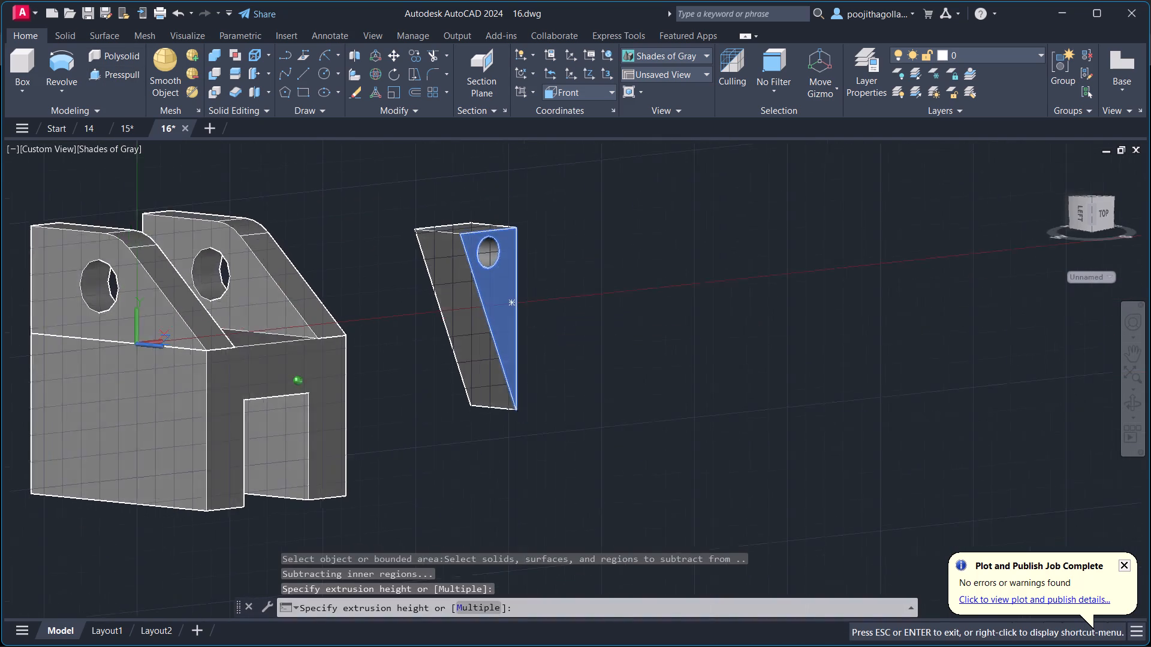
middle_click_drag(483, 334, 494, 350, "shift")
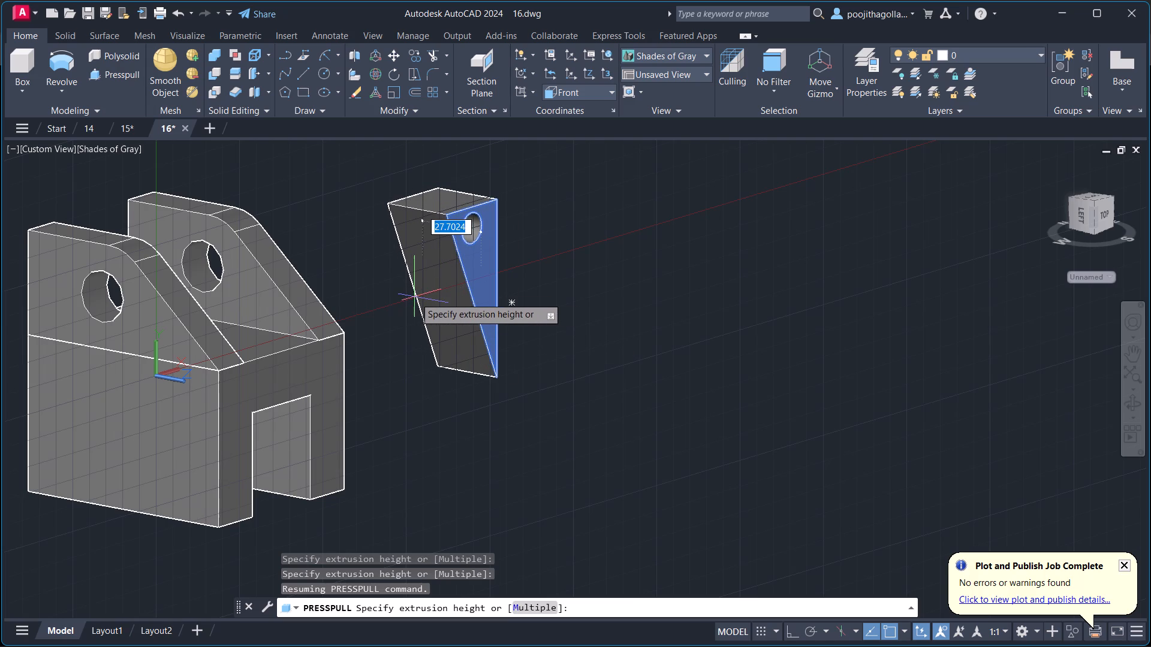
type("15")
key("Return")
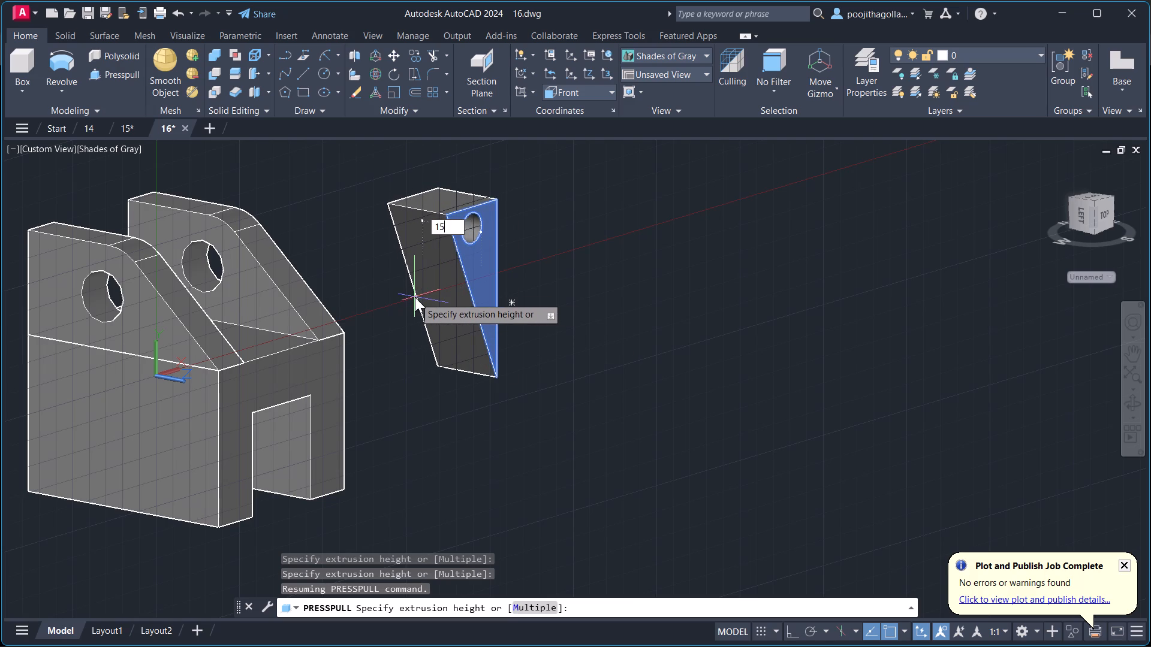
key("Escape")
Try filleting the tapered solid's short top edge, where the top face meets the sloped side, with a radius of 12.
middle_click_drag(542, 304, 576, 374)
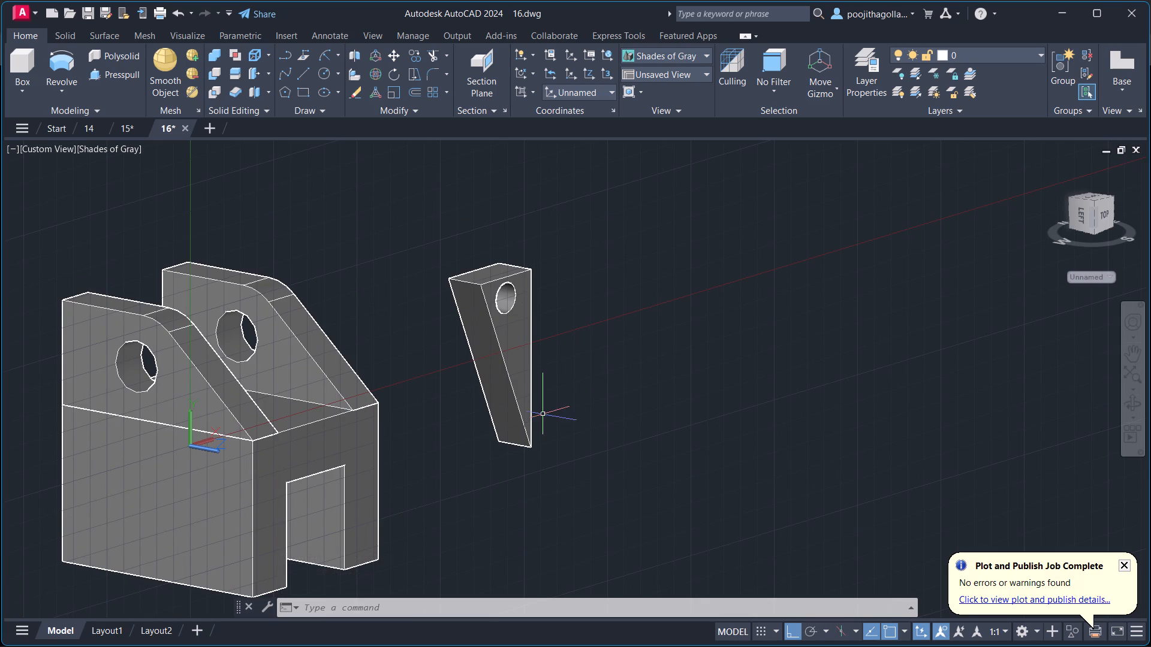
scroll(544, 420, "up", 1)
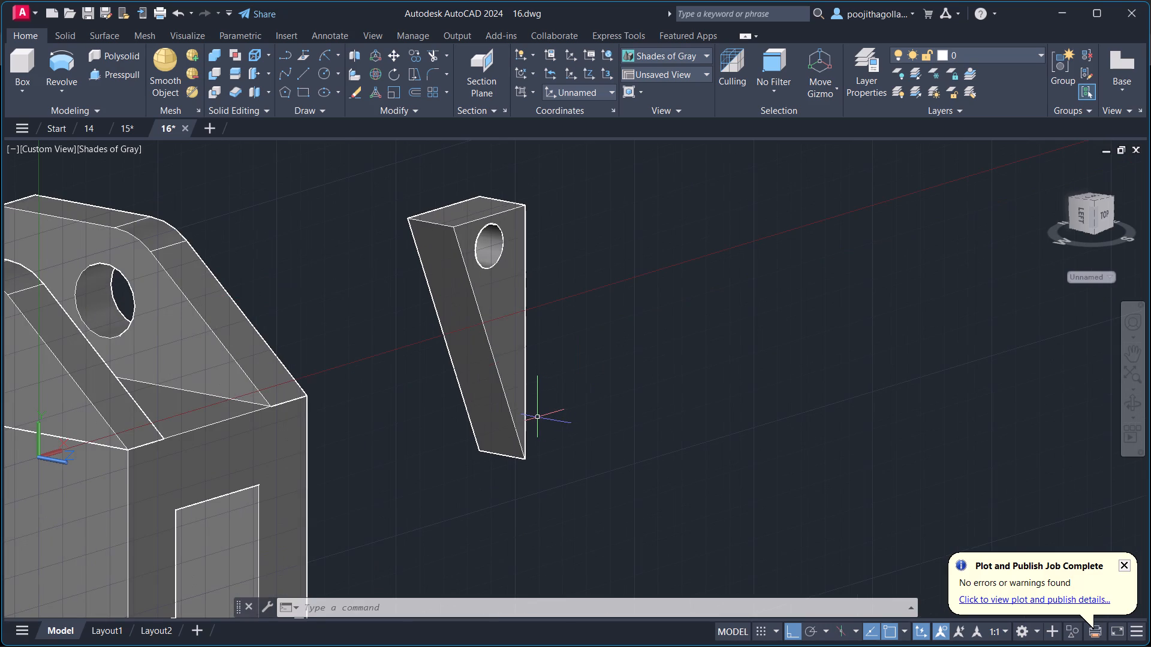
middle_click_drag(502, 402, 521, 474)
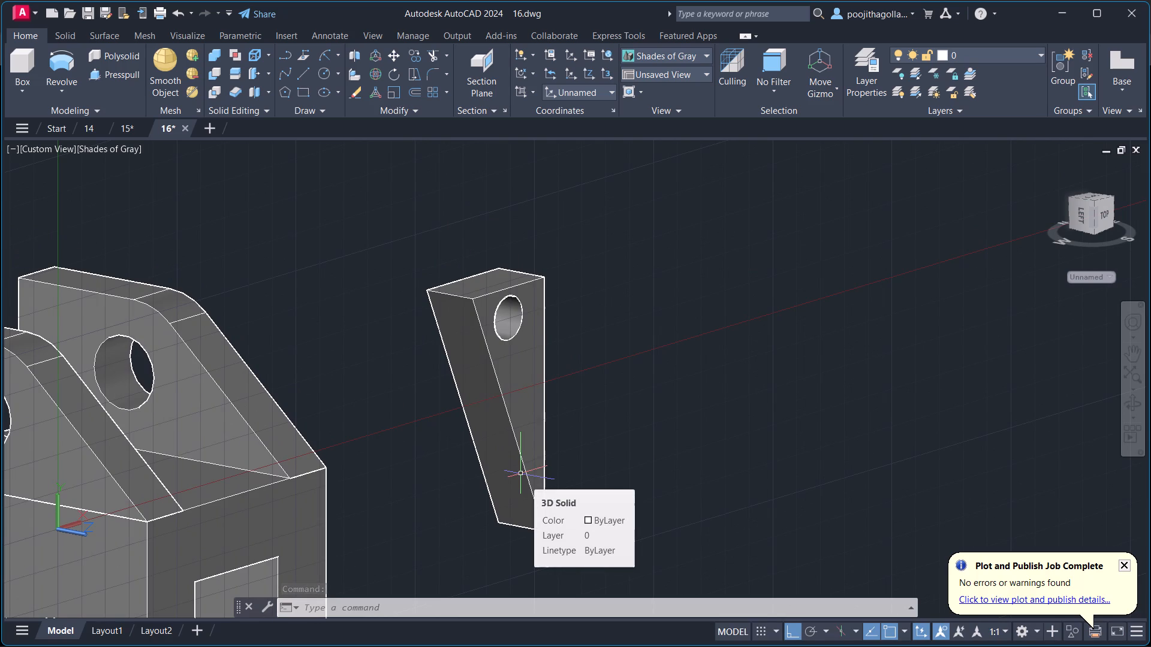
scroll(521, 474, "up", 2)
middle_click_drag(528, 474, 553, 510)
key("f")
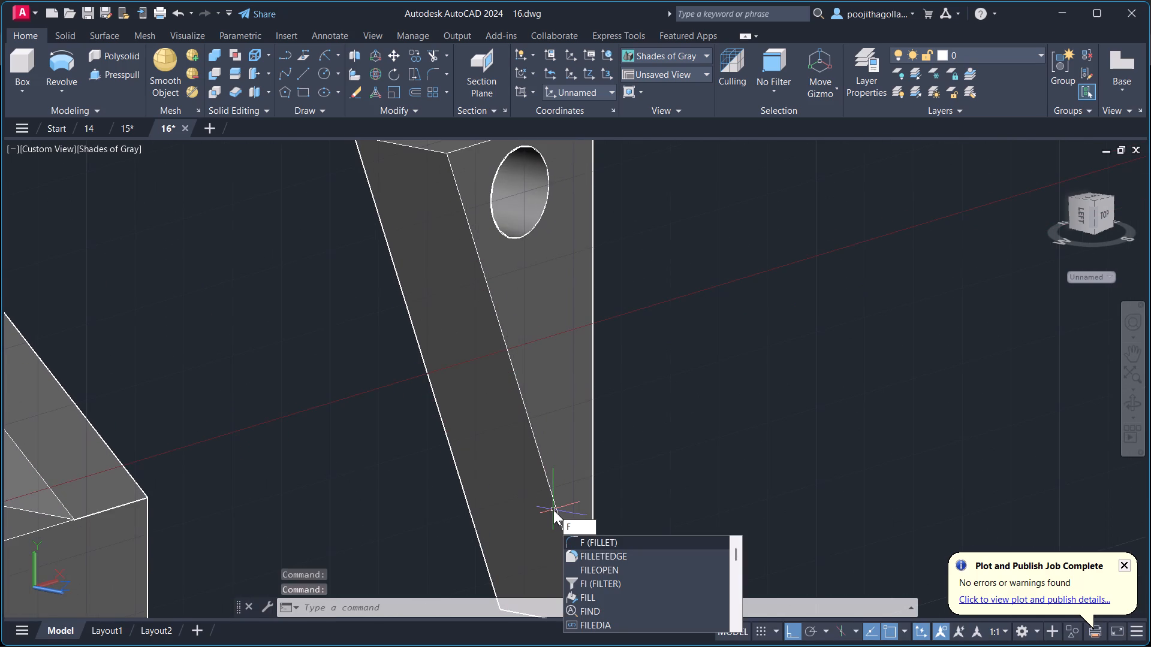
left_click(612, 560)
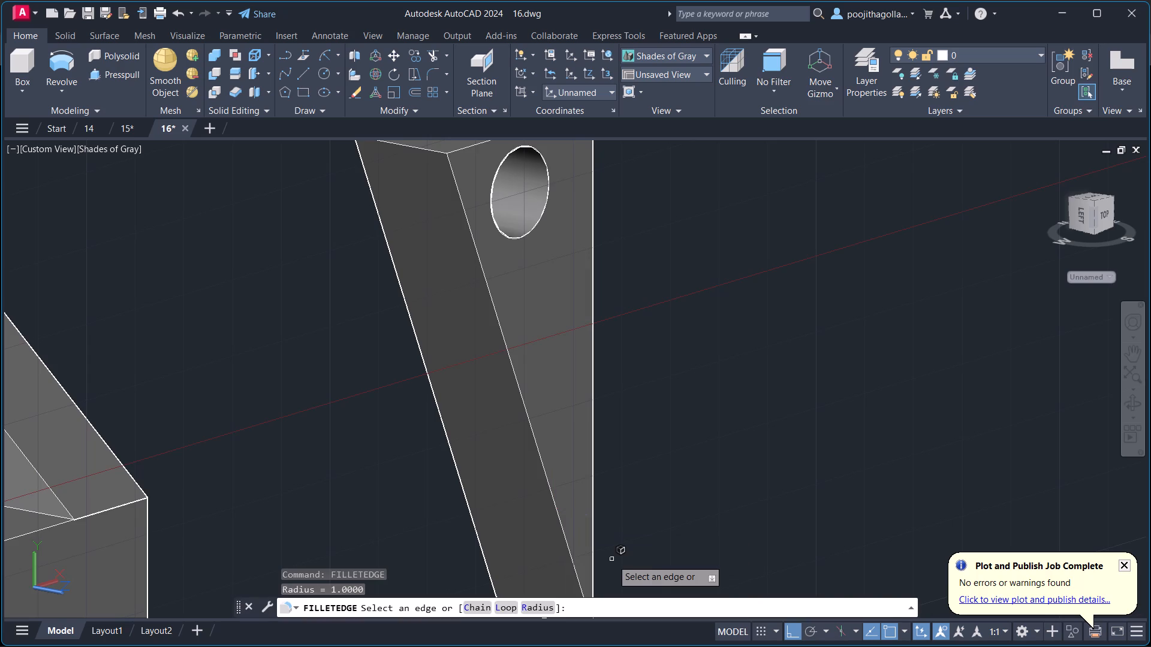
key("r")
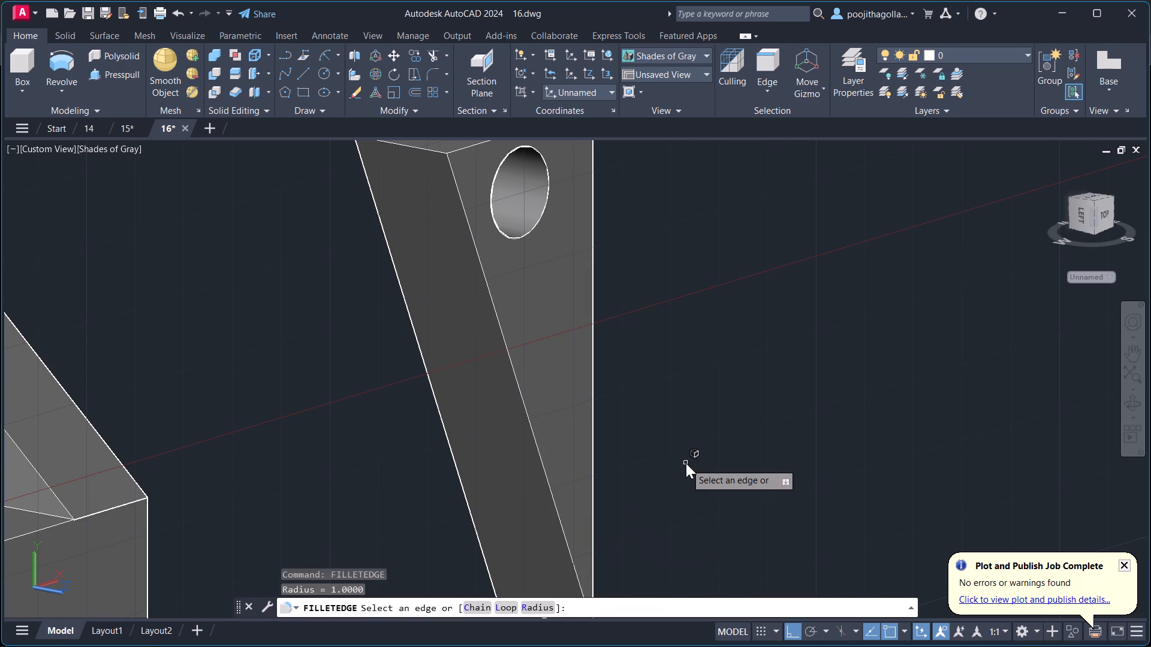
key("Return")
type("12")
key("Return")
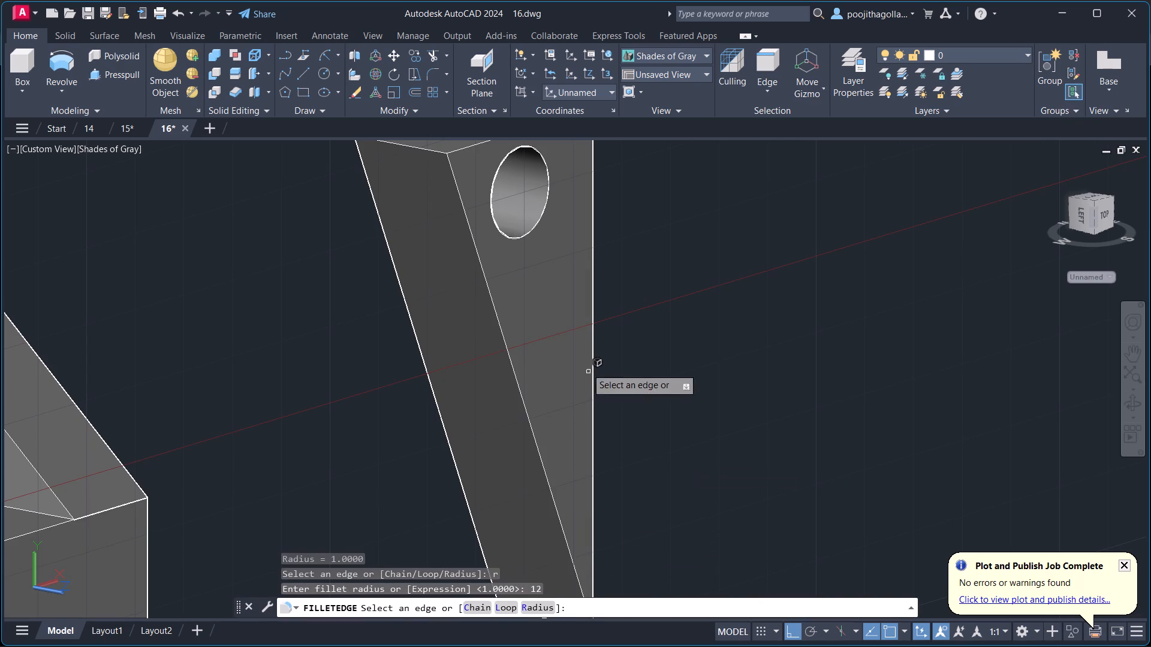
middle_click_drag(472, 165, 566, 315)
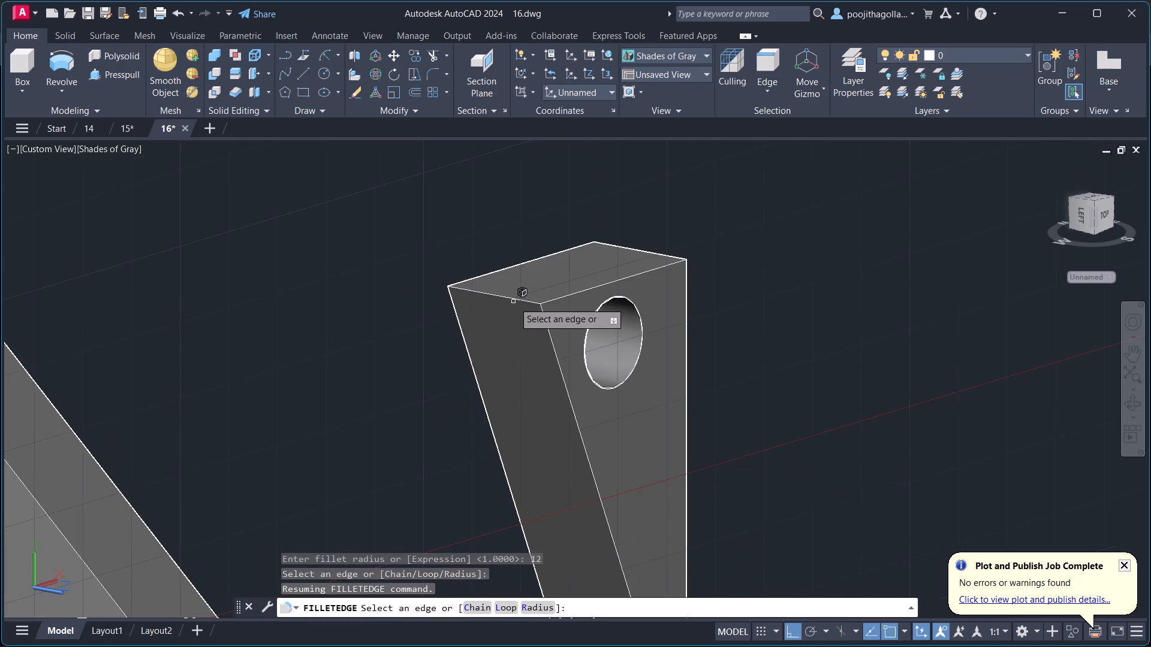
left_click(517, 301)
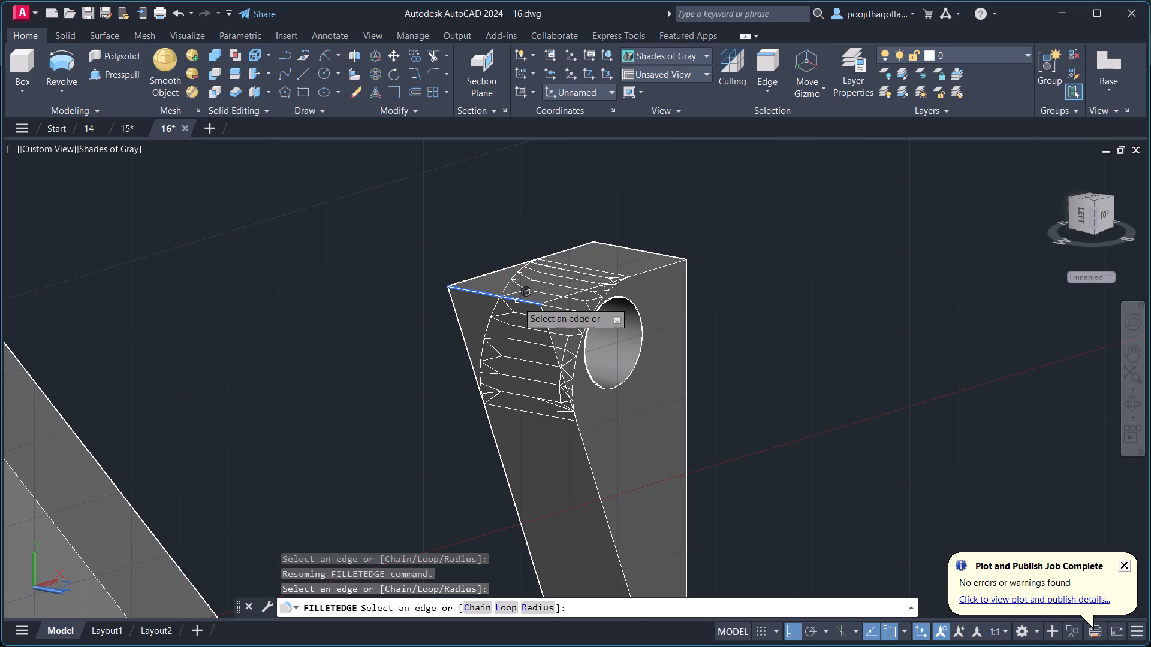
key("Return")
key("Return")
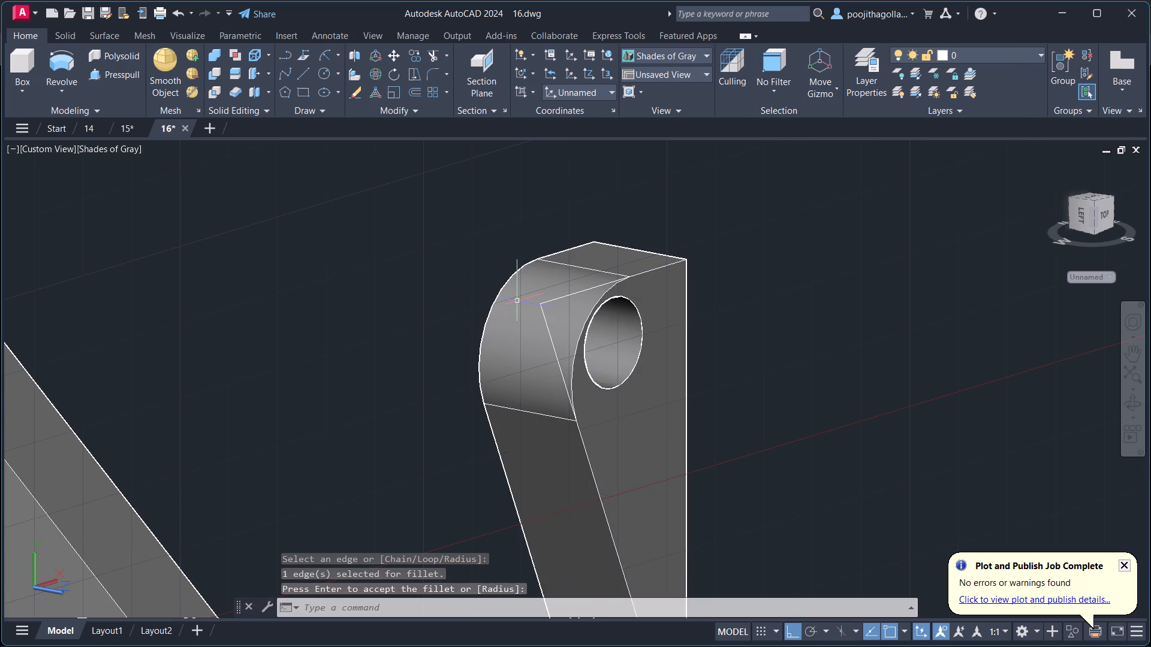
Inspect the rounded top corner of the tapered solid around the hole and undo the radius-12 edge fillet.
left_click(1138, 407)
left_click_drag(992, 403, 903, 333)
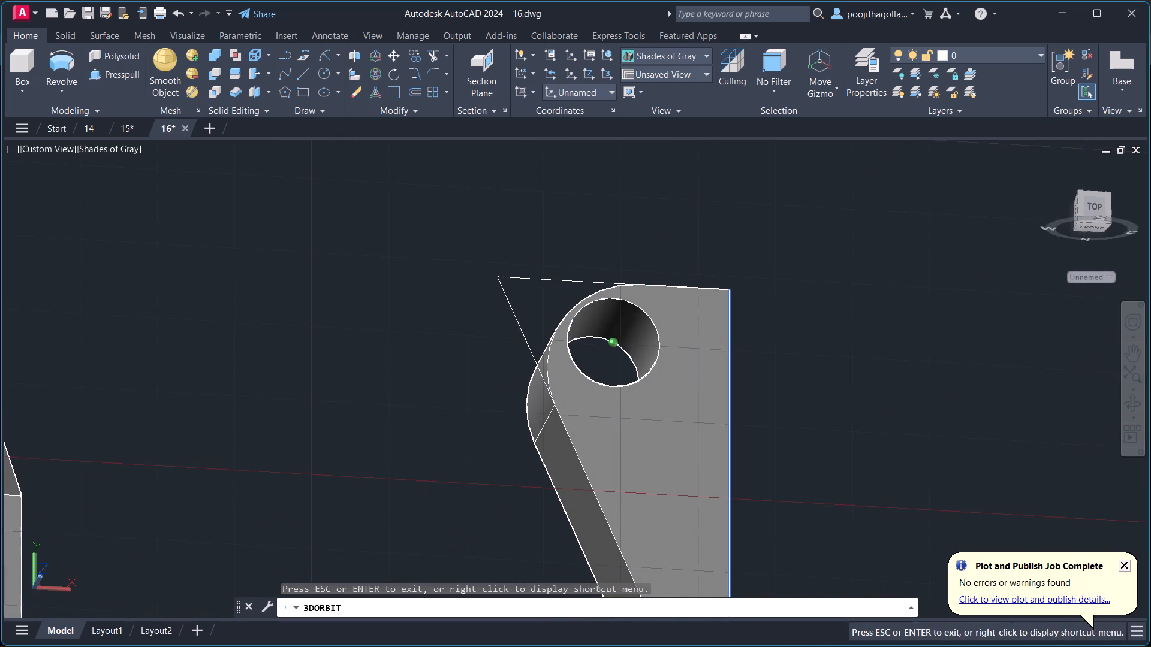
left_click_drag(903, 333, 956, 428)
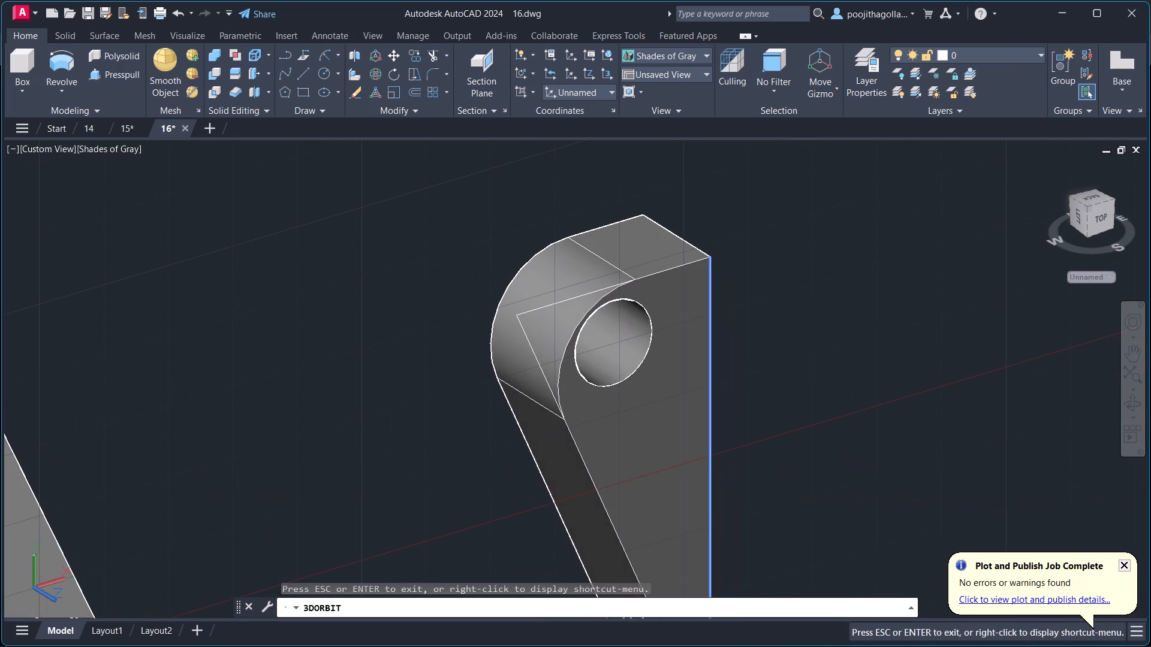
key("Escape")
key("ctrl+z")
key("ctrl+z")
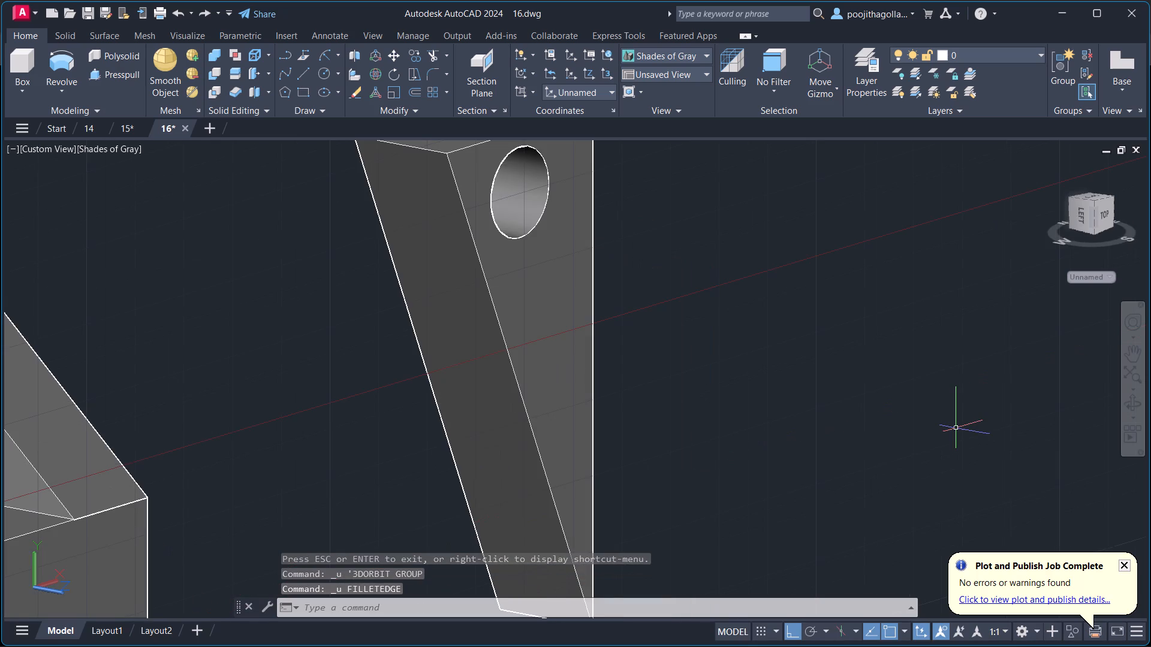
Fillet the tapered solid's short top edge, where the top face meets the sloped side, with a radius of 5.
scroll(852, 420, "down", 1)
middle_click_drag(697, 352, 724, 421)
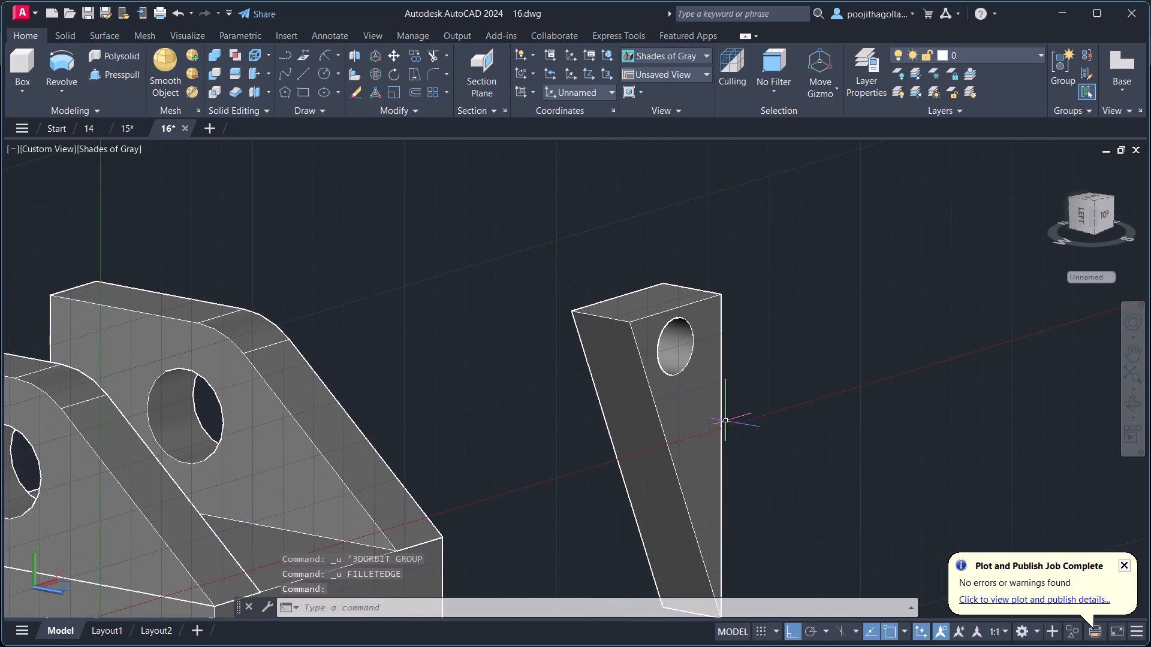
scroll(663, 303, "up", 3)
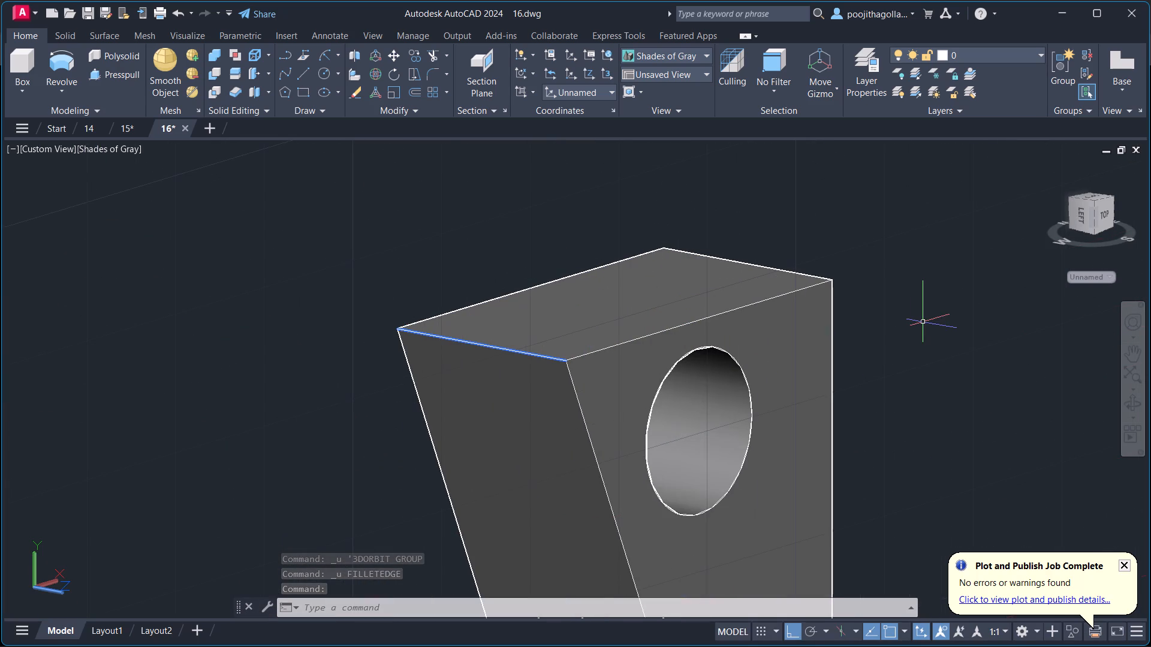
key("f")
left_click(973, 366)
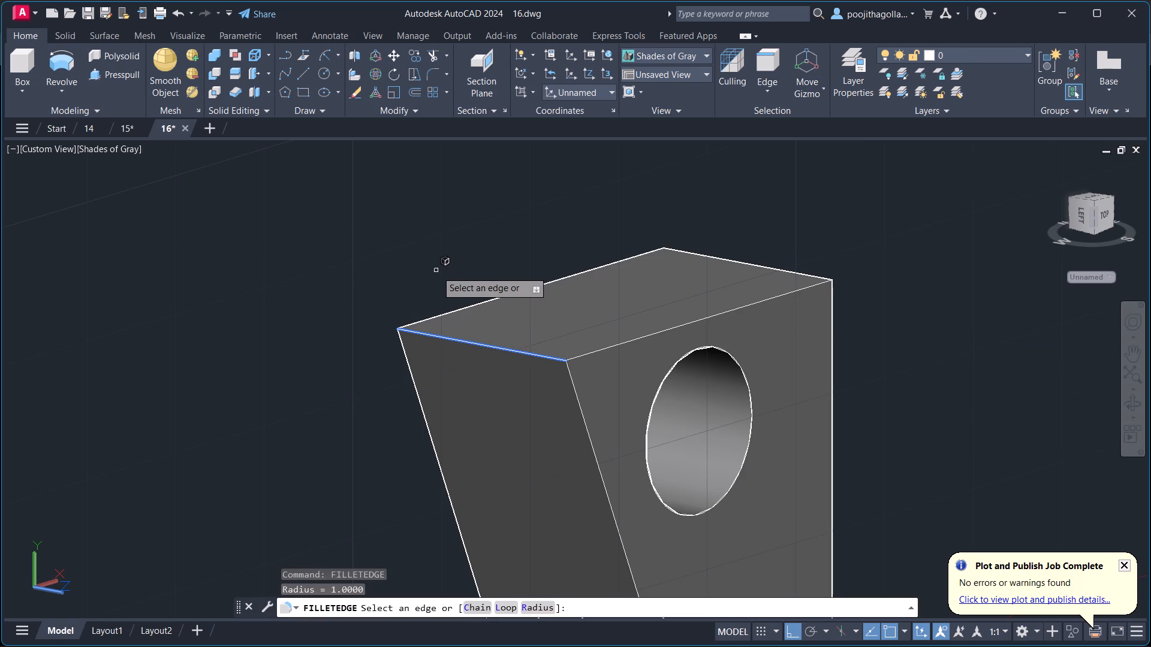
key("r")
key("Return")
key("5")
key("Return")
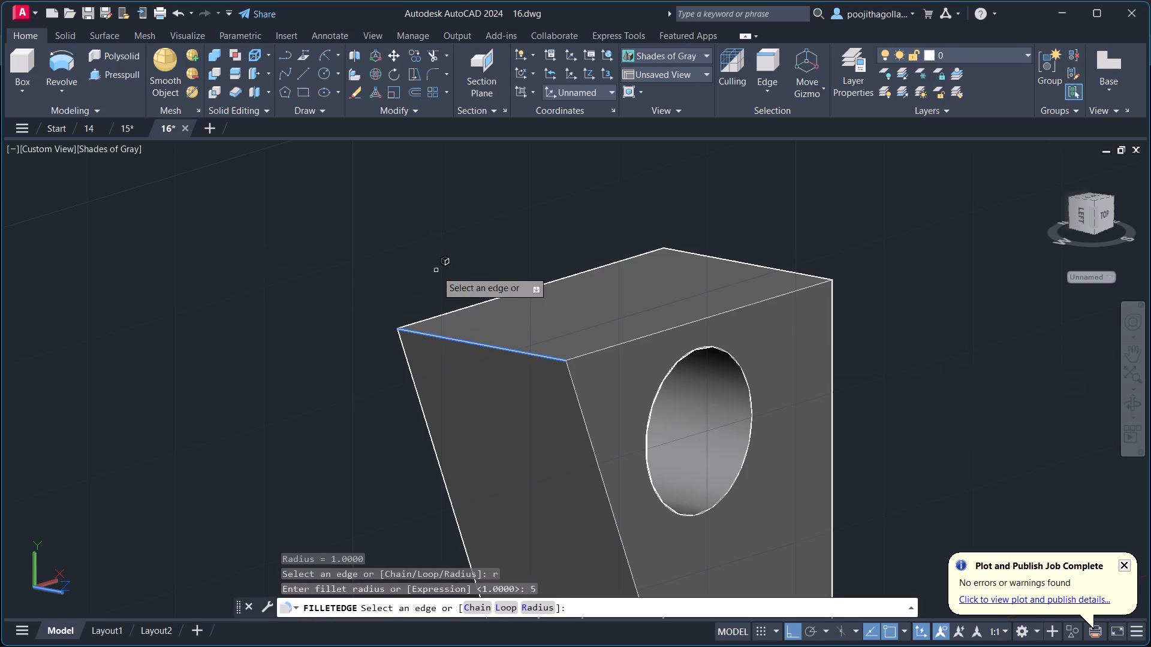
left_click(527, 355)
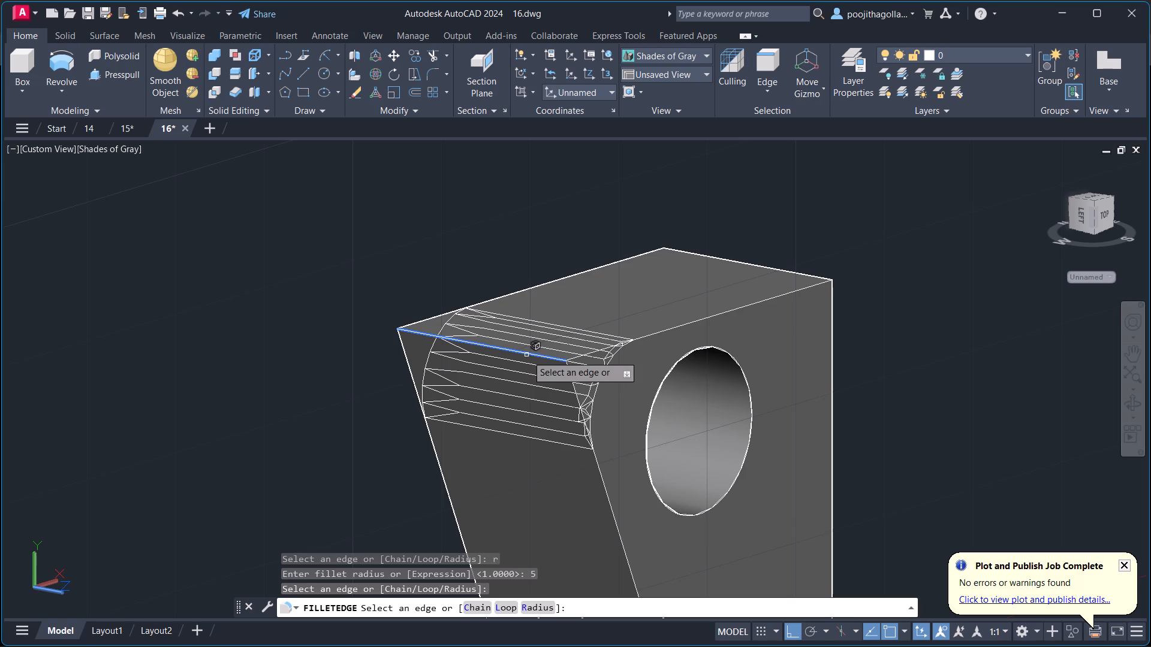
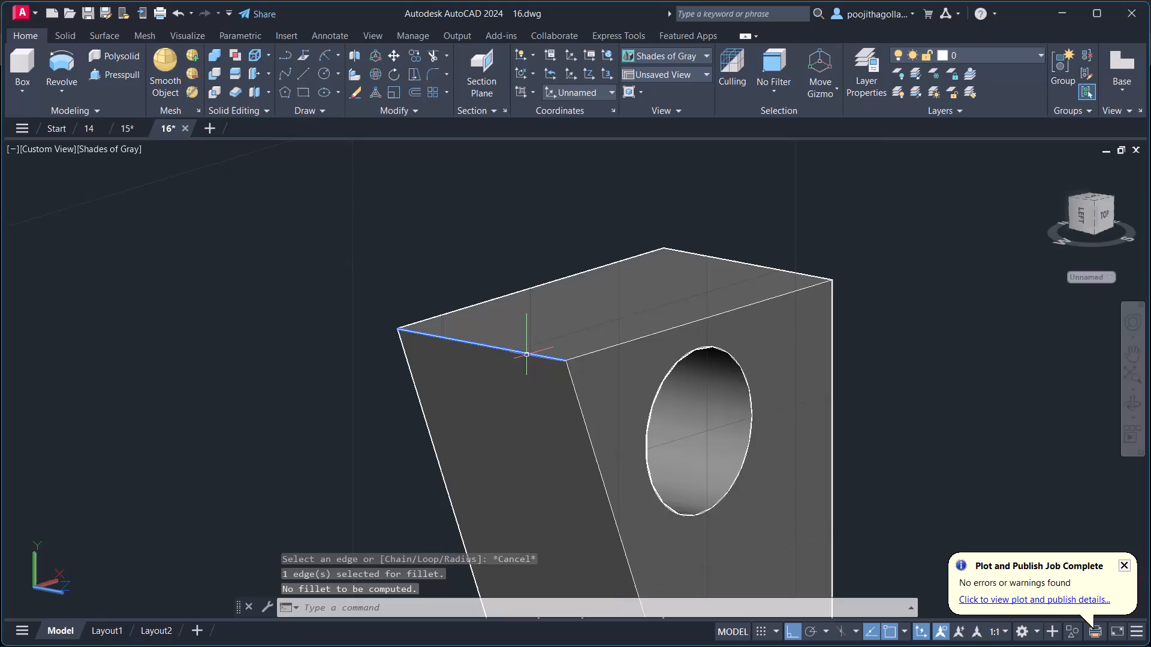
Undo the tapered solid's fillets, presspull and profile edits, back to the plain triangle with the circle centred on its top edge.
key("ctrl+z")
key("ctrl+z")
key("ctrl+z")
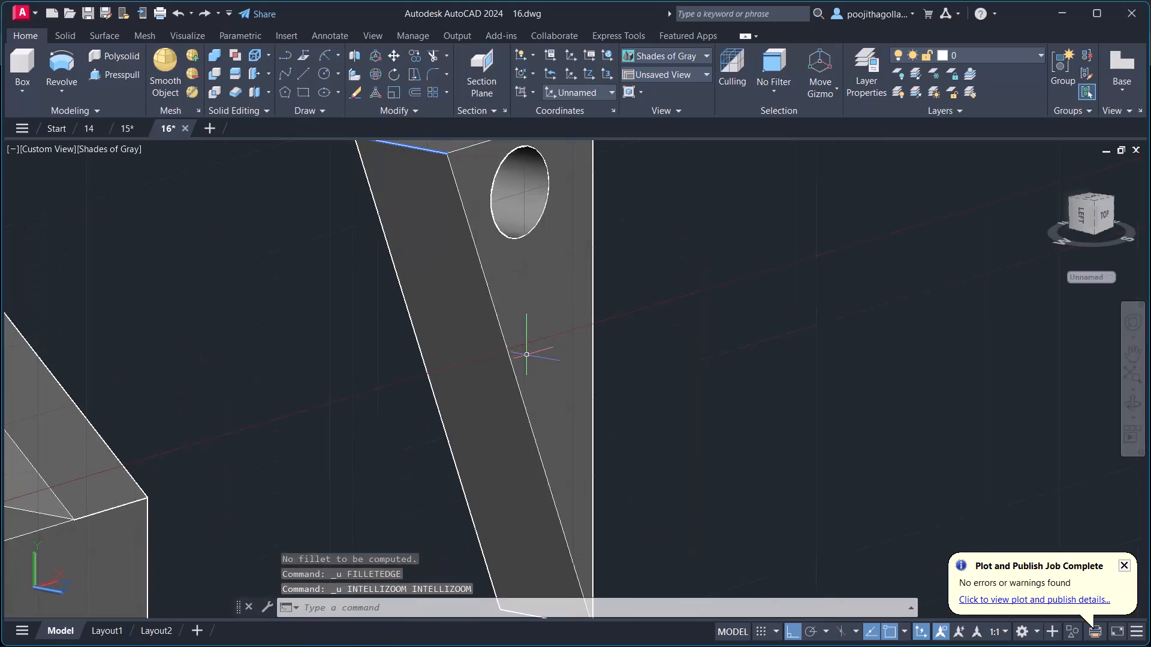
key("ctrl+z")
key("ctrl+z")
key("ctrl+z")
key("ctrl+z")
key("ctrl+z")
key("ctrl+z")
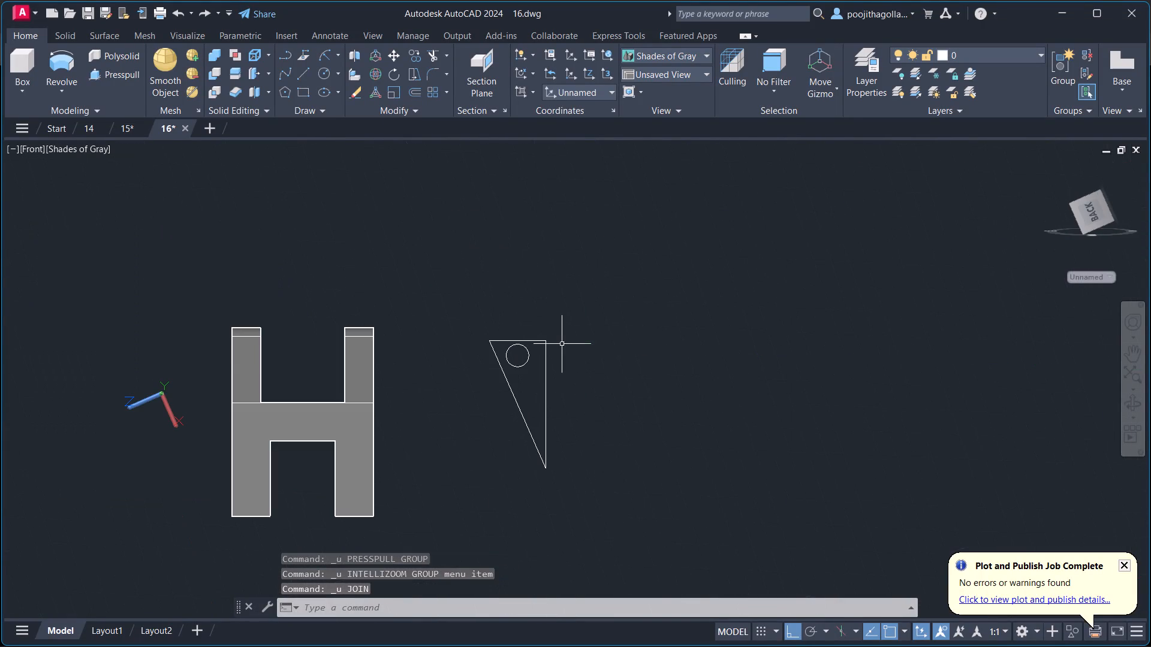
key("ctrl+z")
key("ctrl+z")
key("ctrl+z")
key("ctrl+z")
key("ctrl+z")
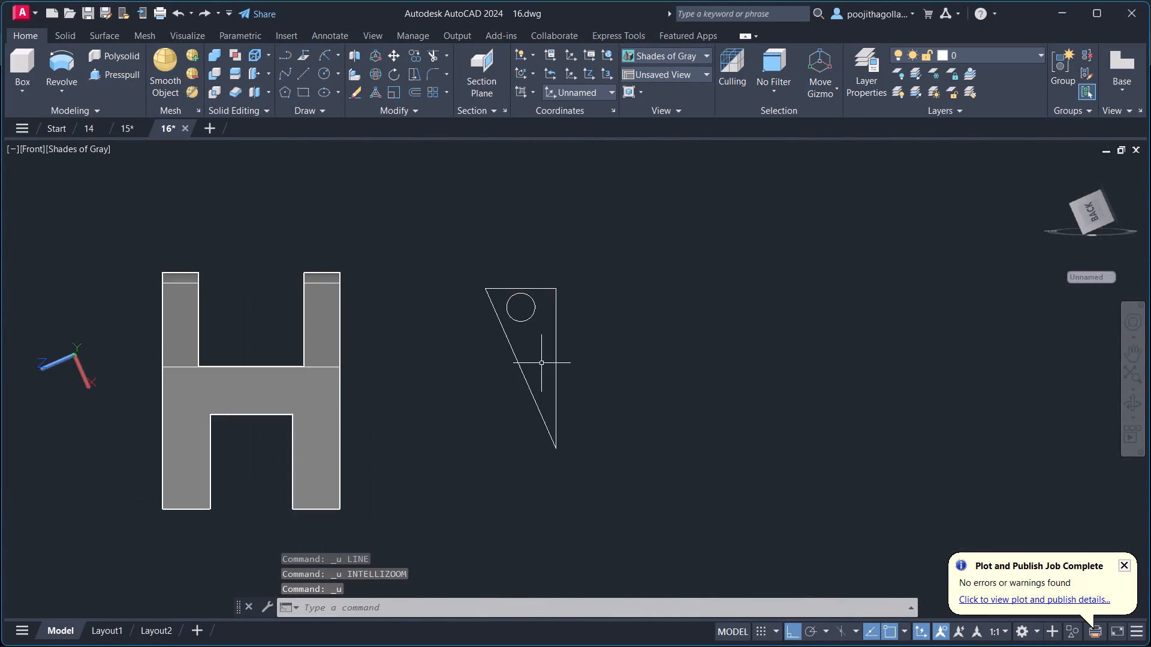
key("ctrl+z")
key("ctrl+z")
key("ctrl+z")
key("ctrl+z")
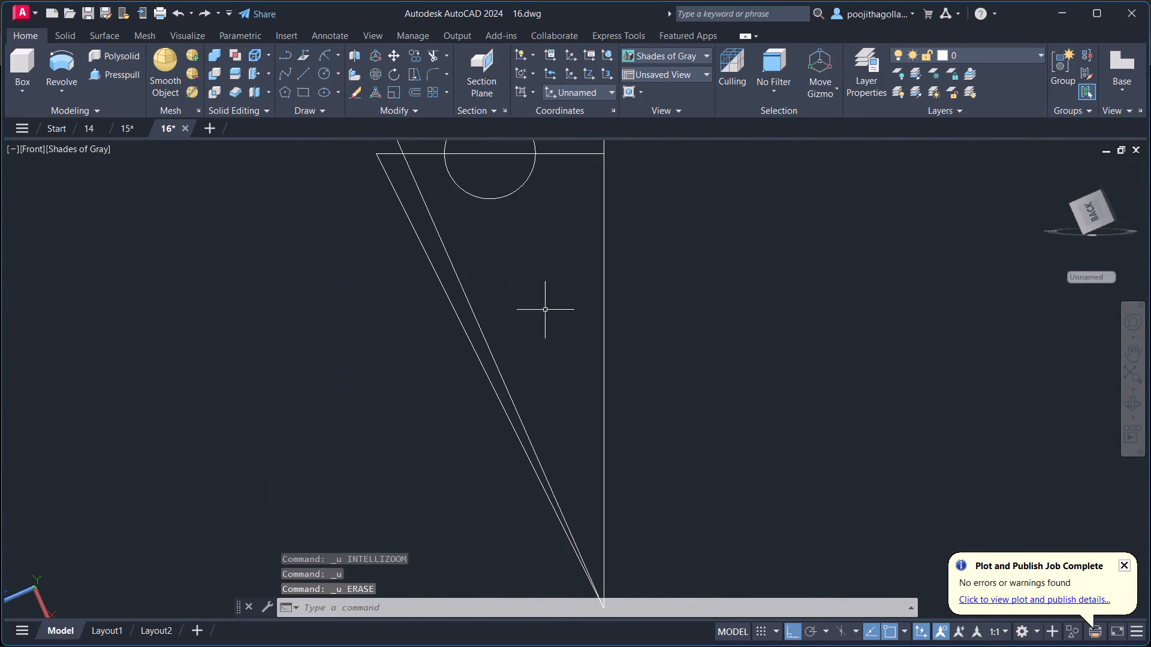
key("ctrl+z")
key("ctrl+z")
middle_click_drag(526, 440, 534, 371, "ctrl")
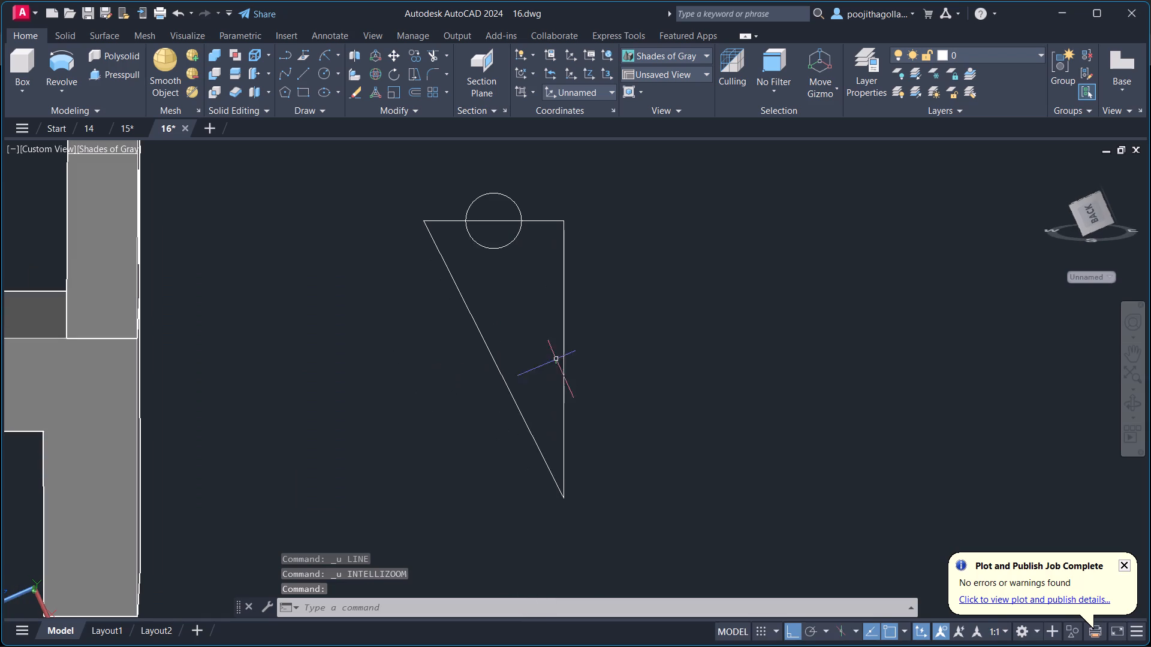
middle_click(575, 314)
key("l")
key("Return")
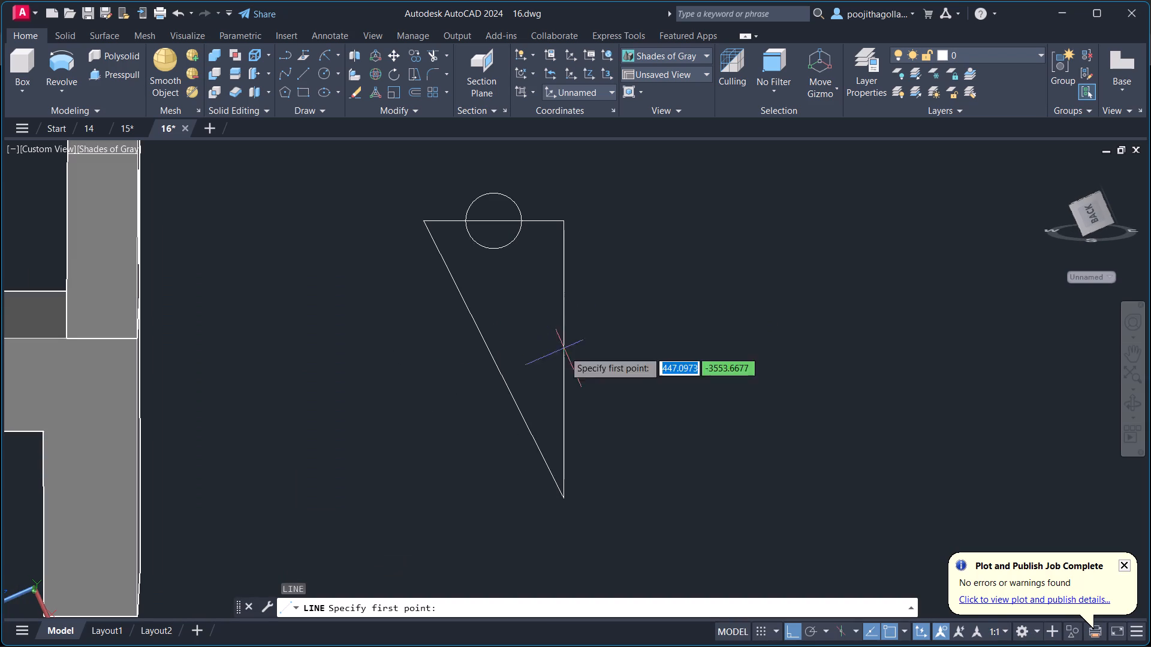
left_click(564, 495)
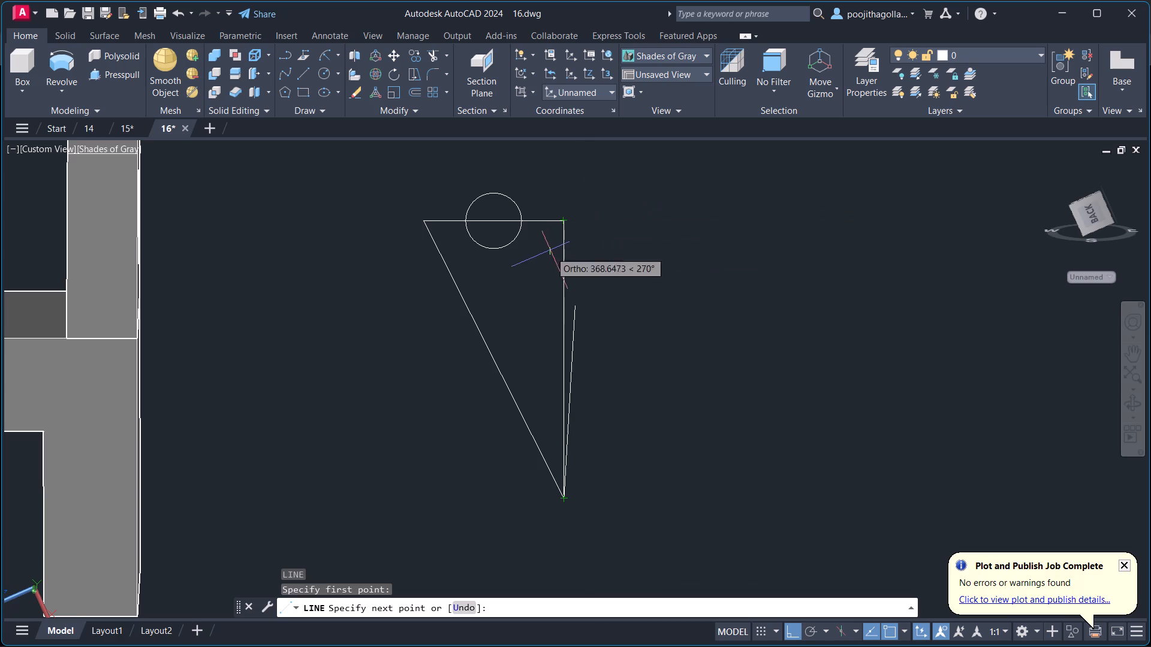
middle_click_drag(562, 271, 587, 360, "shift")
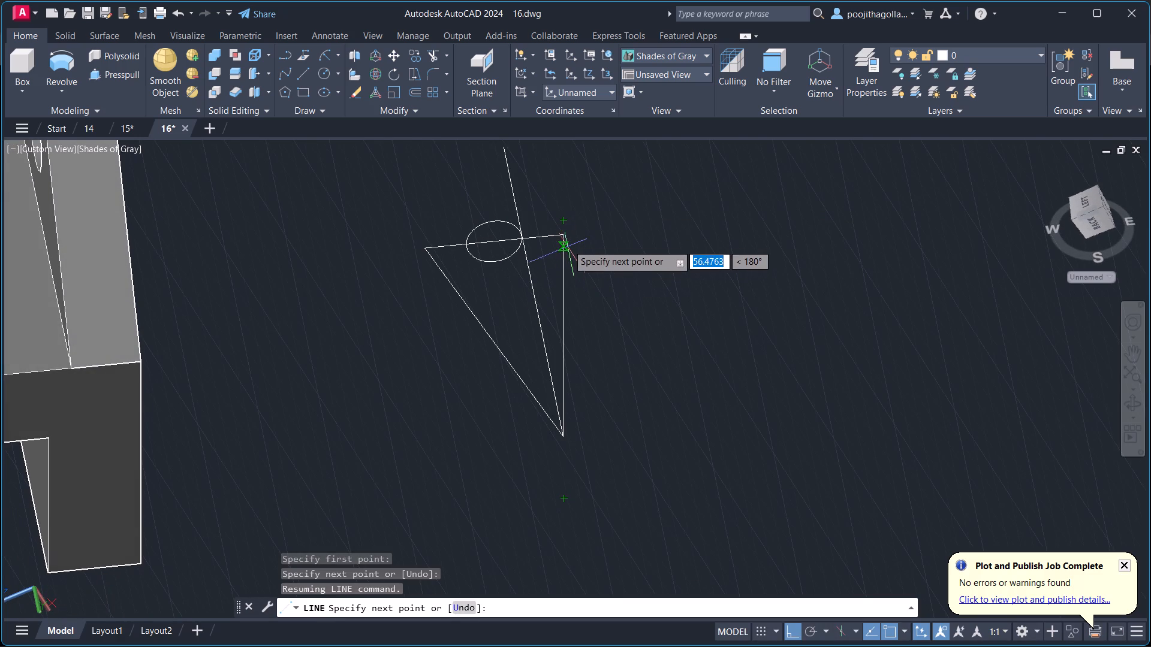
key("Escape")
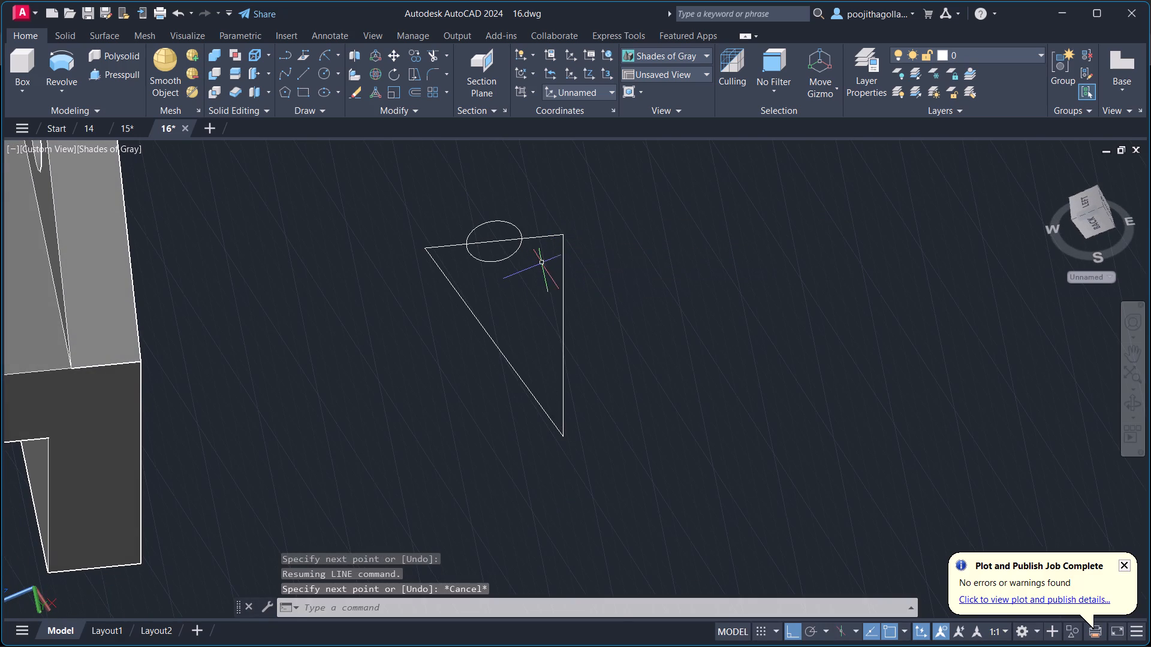
Set the view to Front so the drawing plane lines up with the triangle and circle.
scroll(542, 264, "down", 1)
middle_click_drag(541, 287, 555, 239, "shift")
scroll(540, 287, "up", 1, "shift")
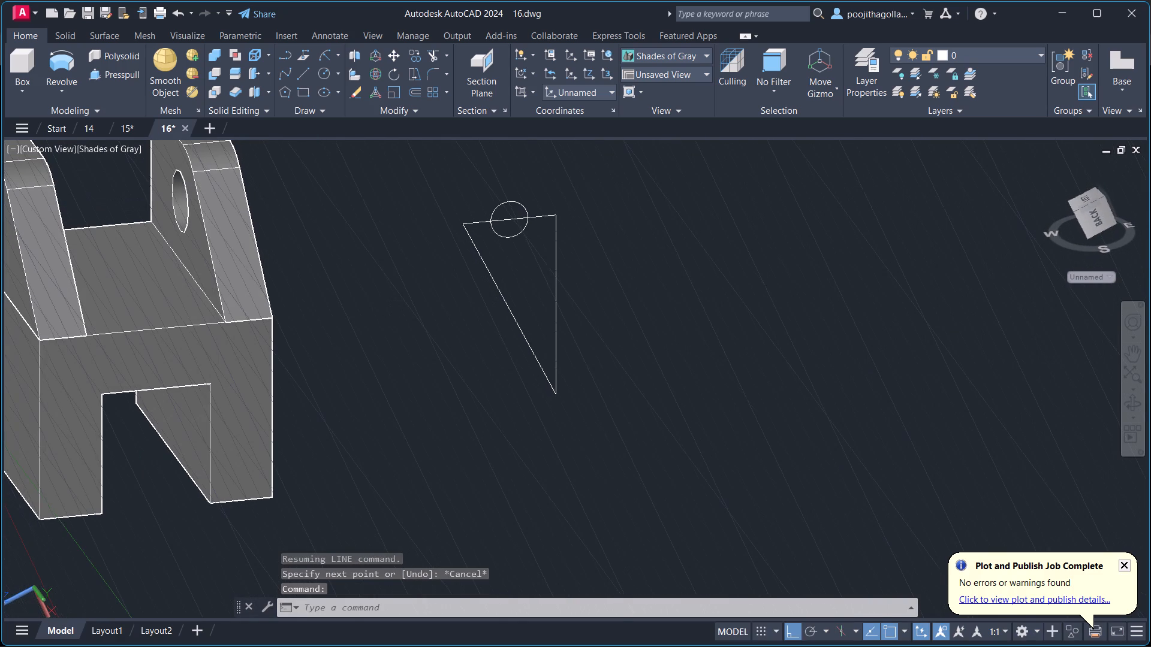
scroll(534, 234, "up", 1)
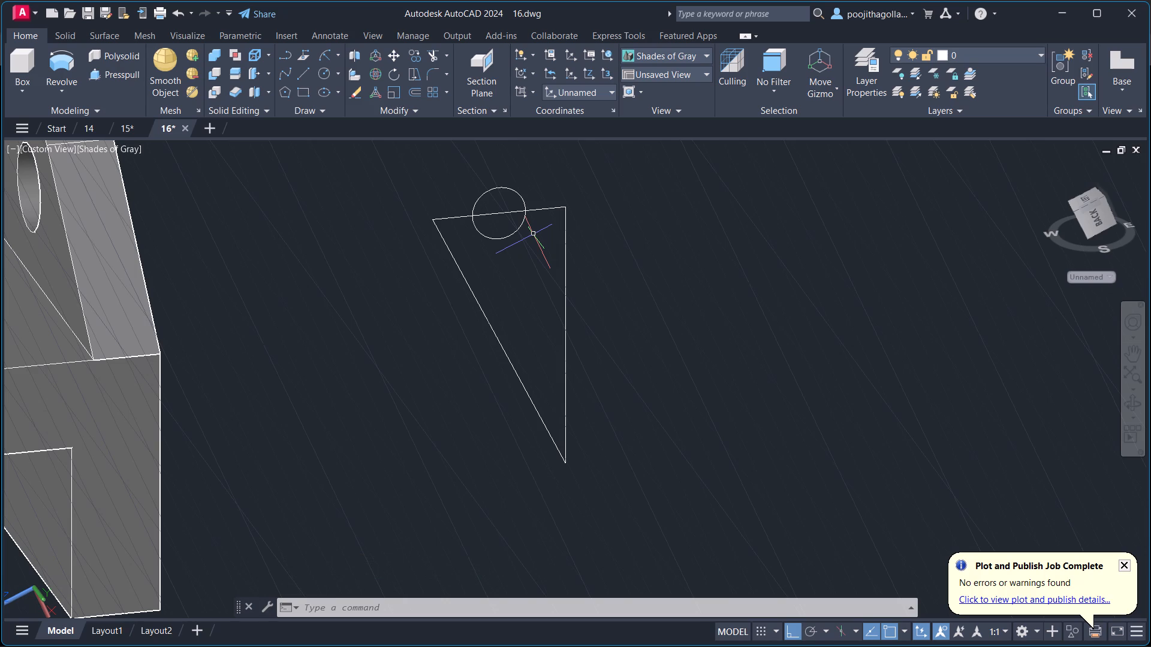
middle_click_drag(538, 267, 546, 284)
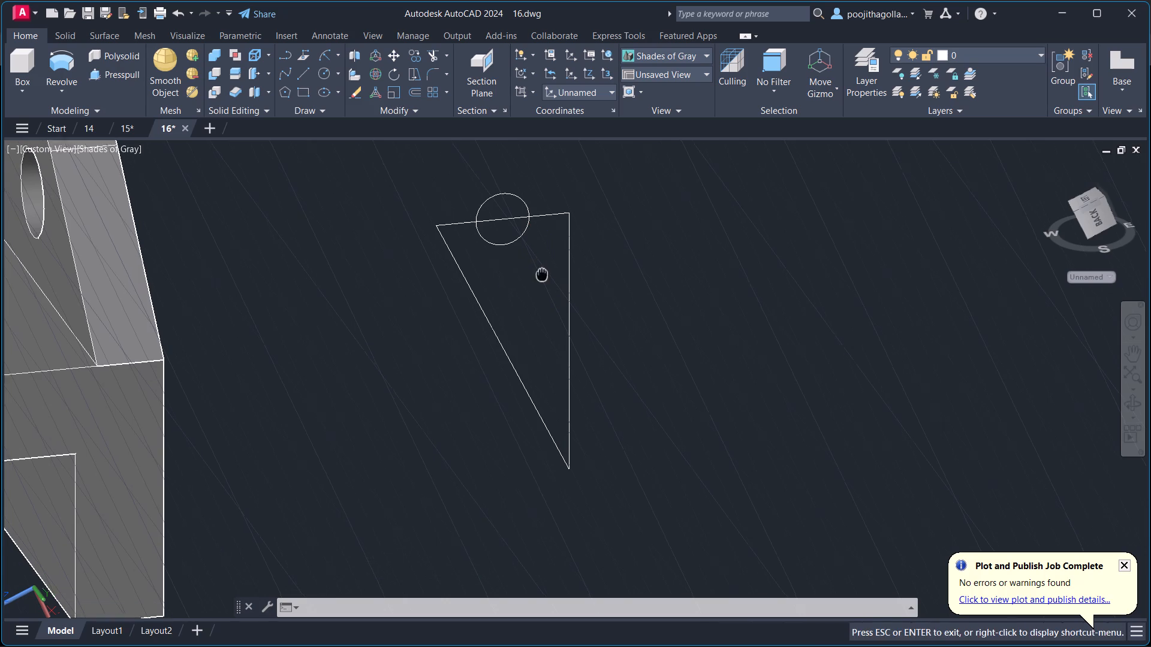
middle_click_drag(546, 284, 550, 303)
left_click(48, 144)
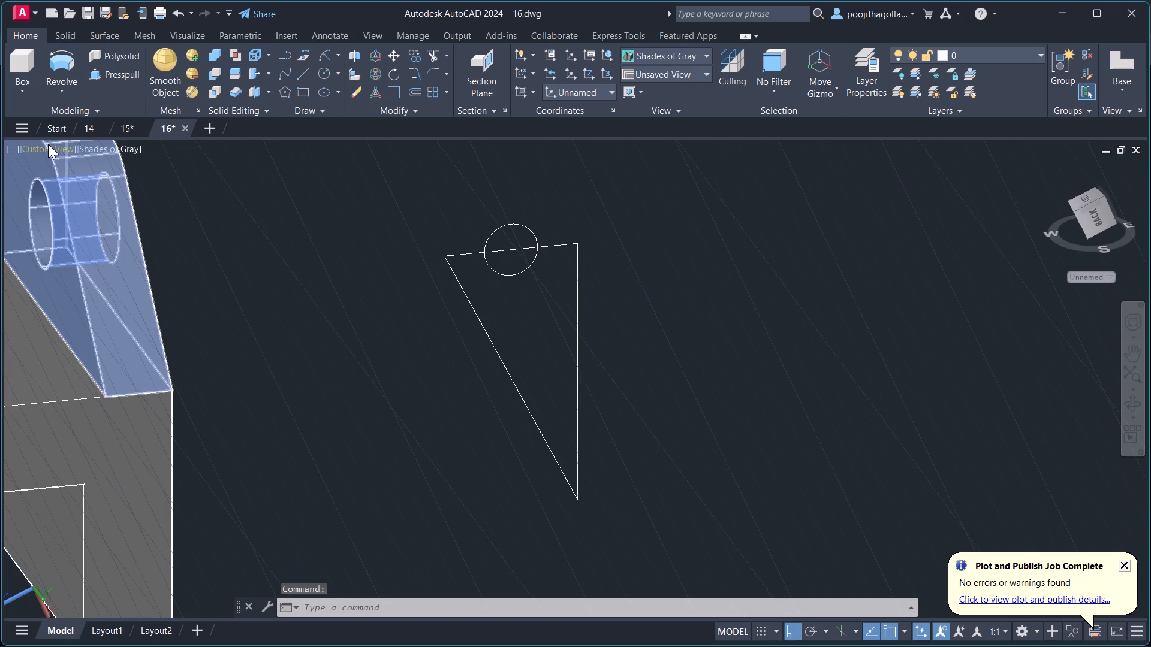
left_click(92, 250)
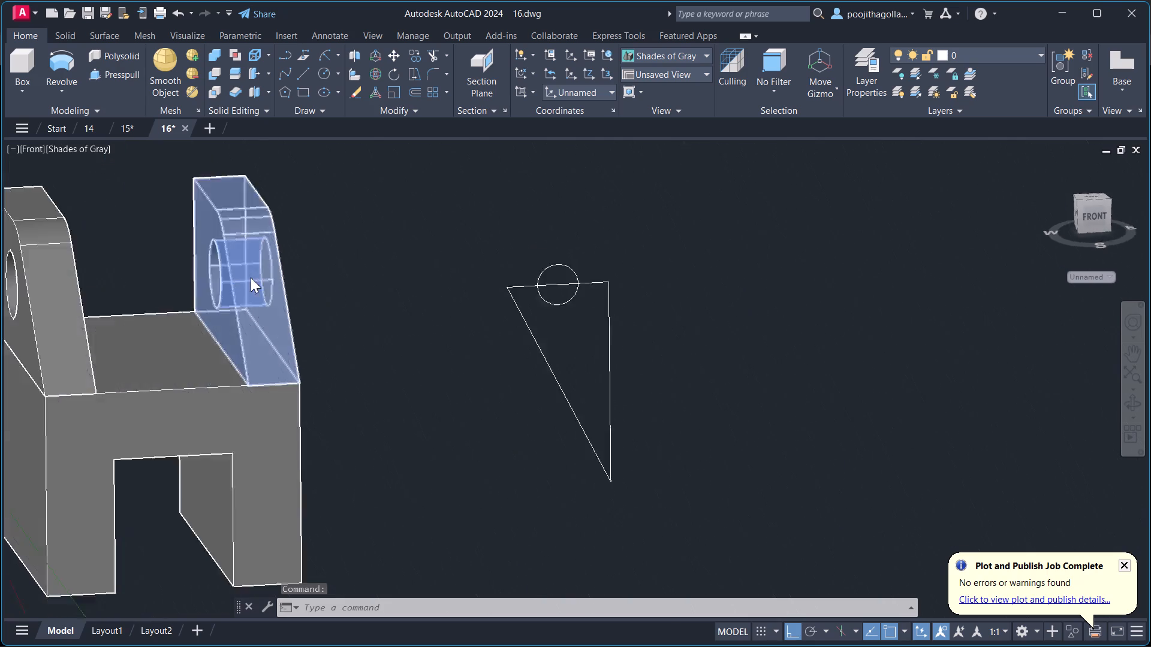
middle_click_drag(1051, 425, 682, 465)
Draw connected lines from the circle's centre 12 upward and 20 to the left, ending at the triangle's upper-left corner.
scroll(728, 451, "up", 1)
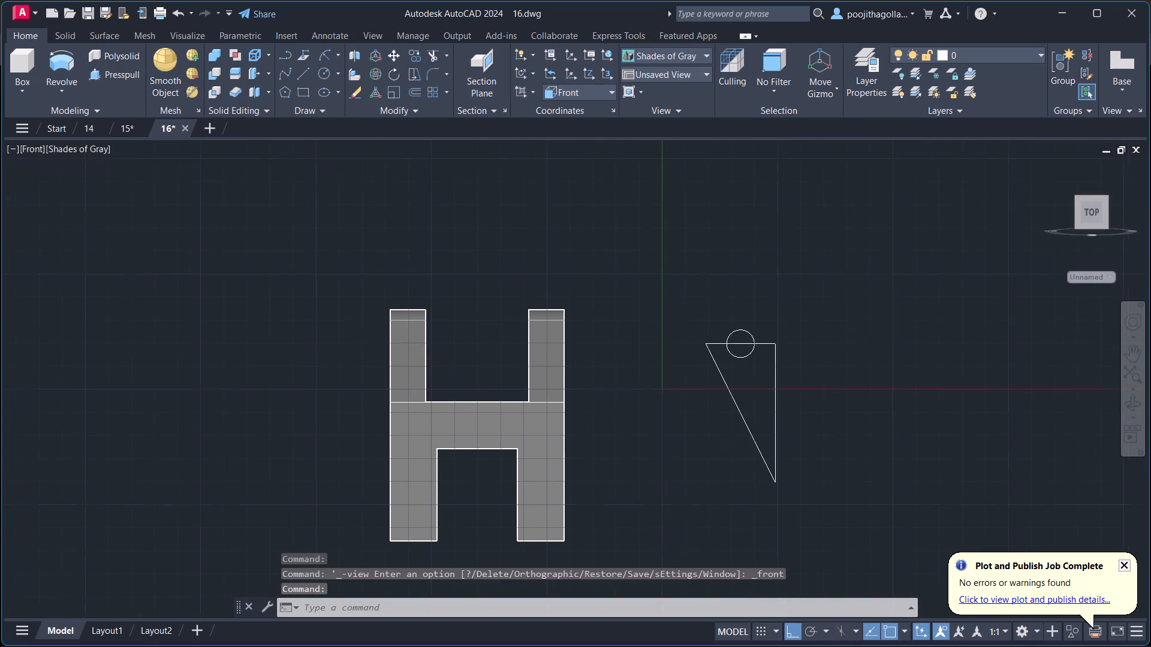
scroll(737, 445, "up", 2)
middle_click_drag(746, 406, 567, 512)
scroll(746, 406, "up", 1)
key("l")
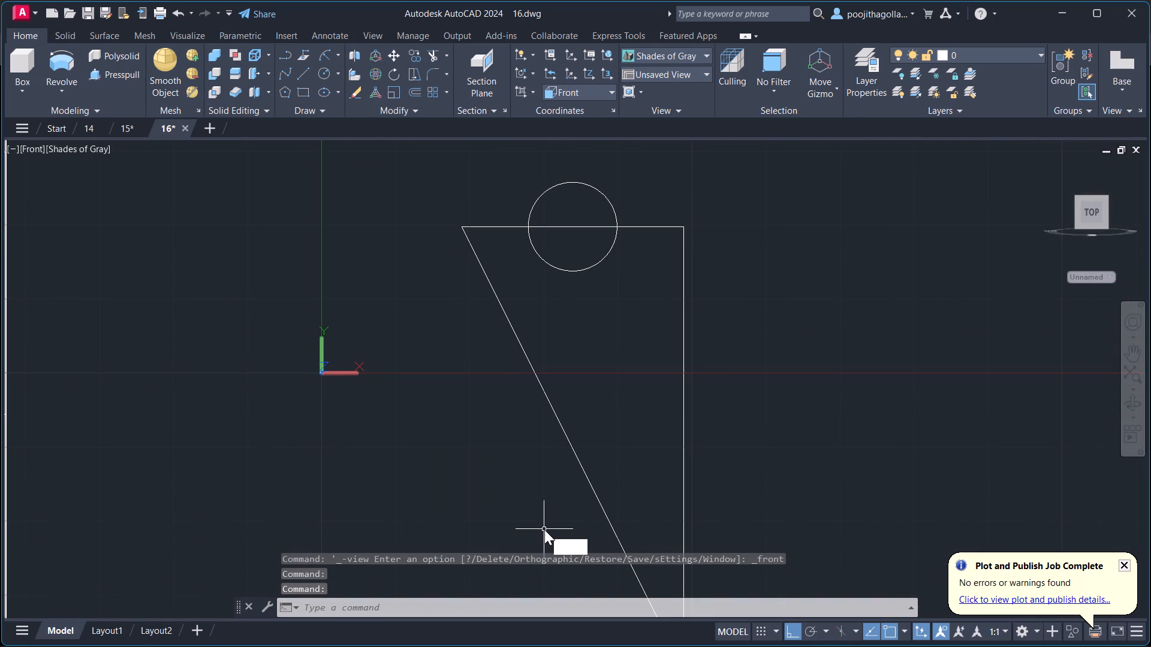
key("Return")
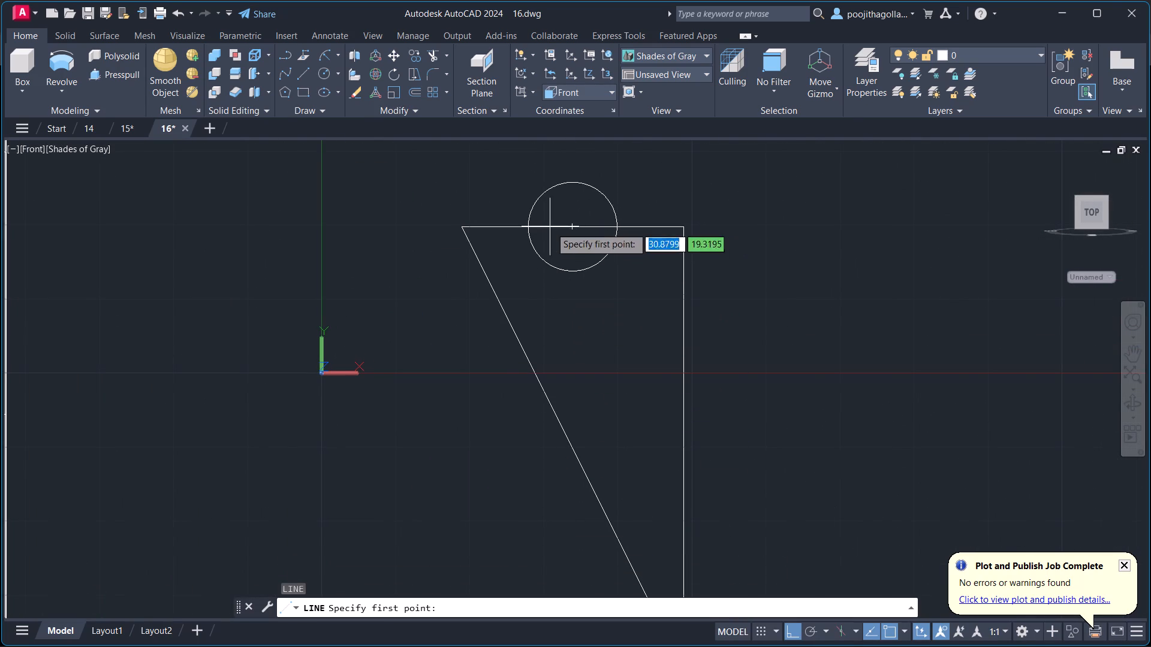
left_click(569, 227)
scroll(596, 194, "down", 2)
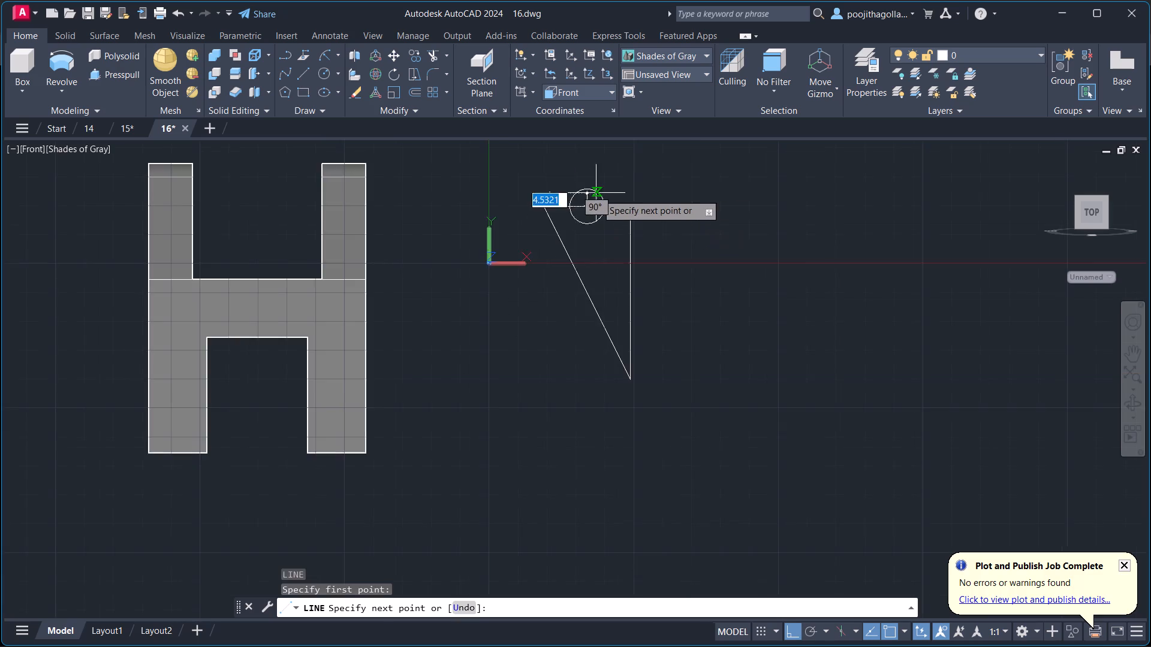
middle_click_drag(596, 194, 586, 279)
scroll(589, 221, "up", 2)
type("12")
key("Return")
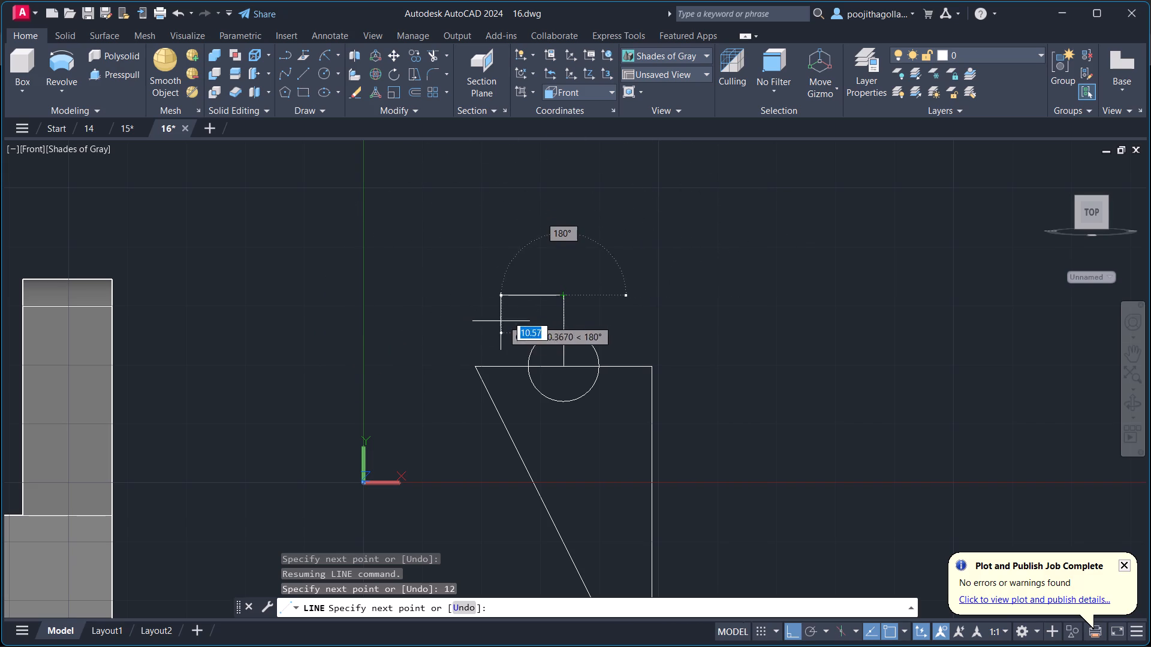
type("20")
key("Return")
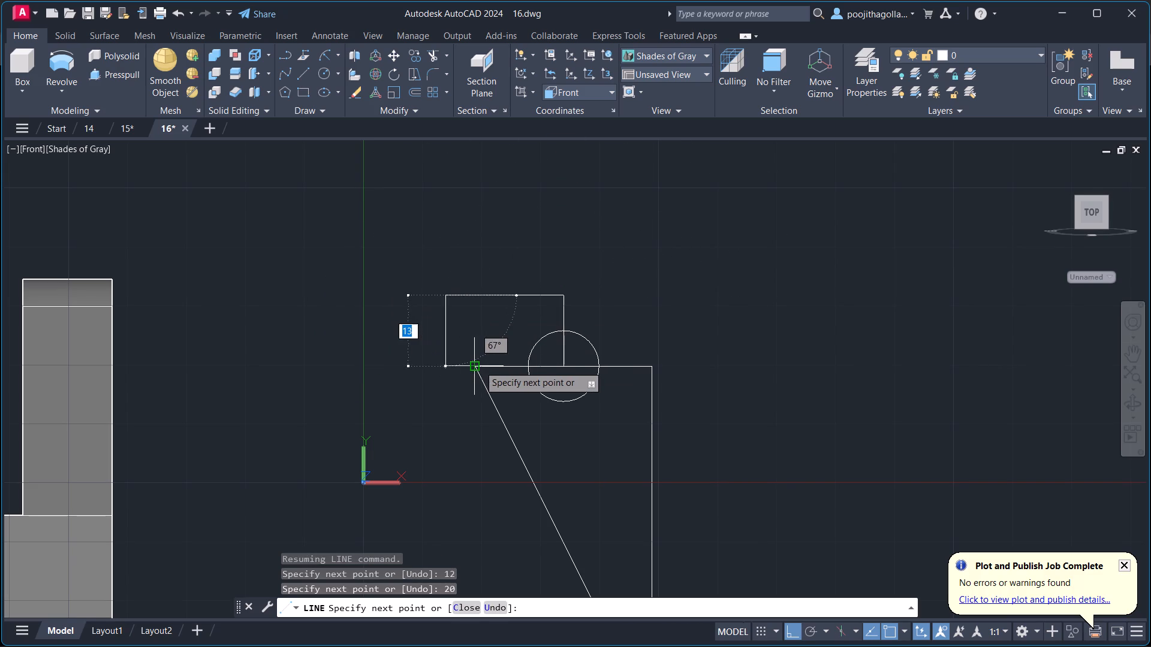
left_click(479, 365)
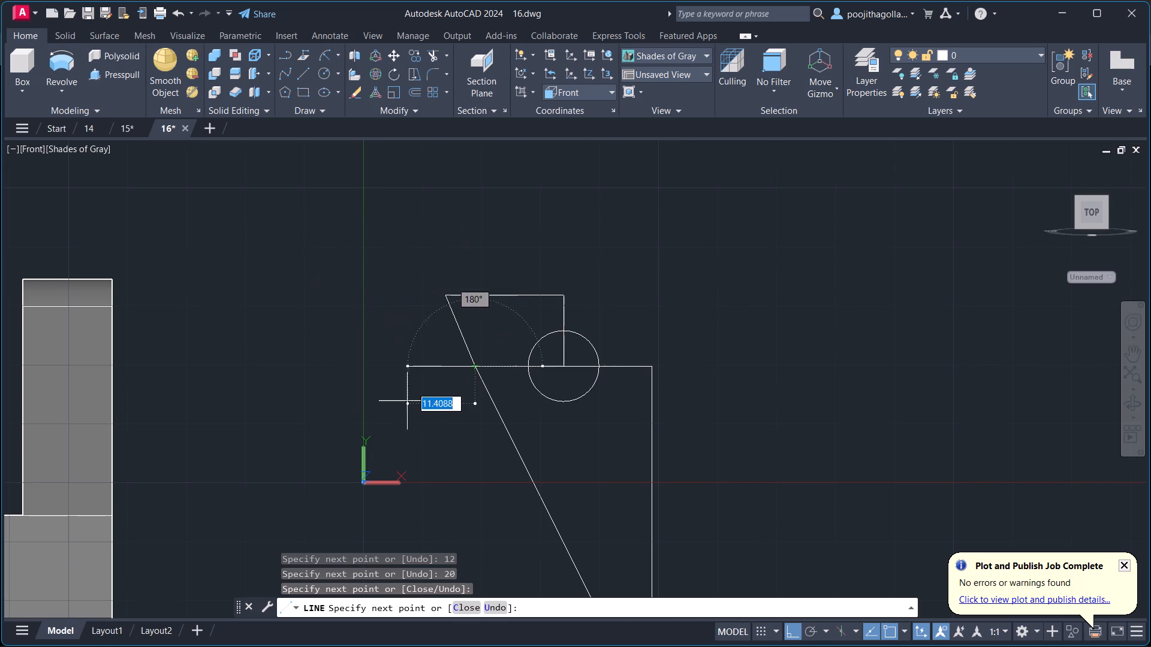
key("Escape")
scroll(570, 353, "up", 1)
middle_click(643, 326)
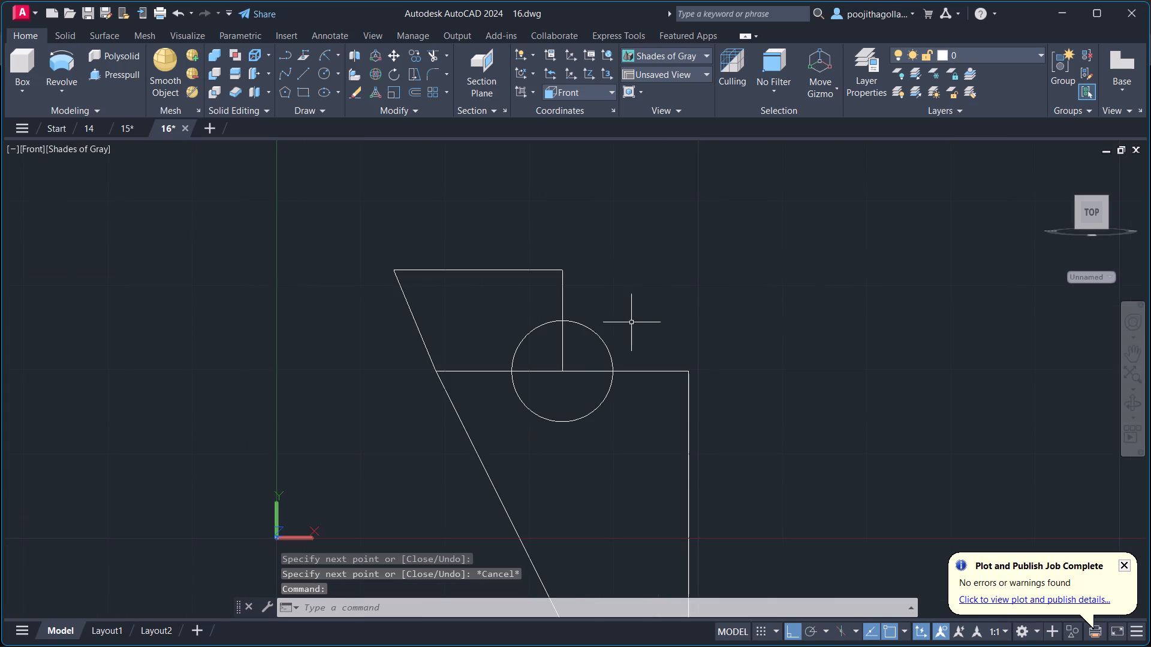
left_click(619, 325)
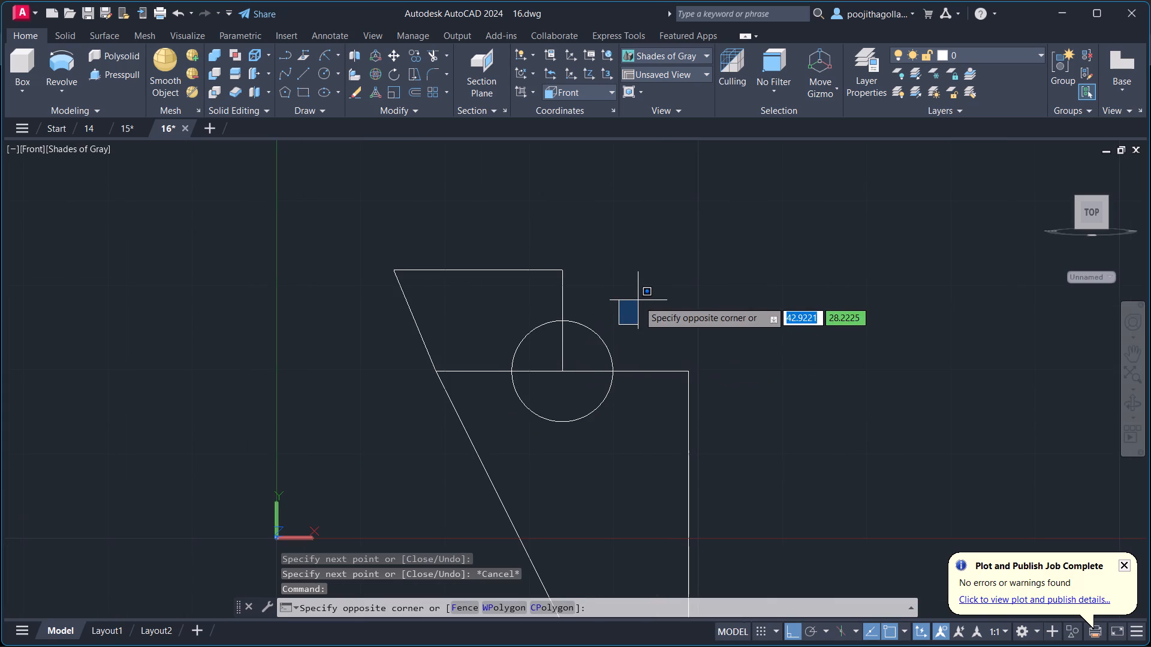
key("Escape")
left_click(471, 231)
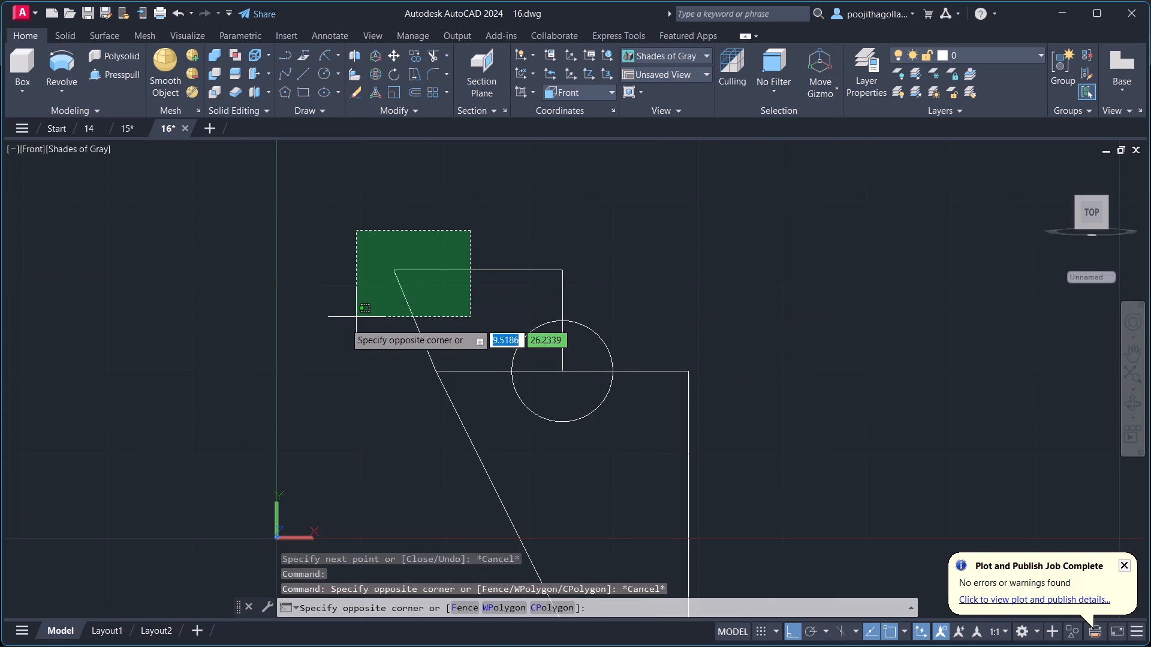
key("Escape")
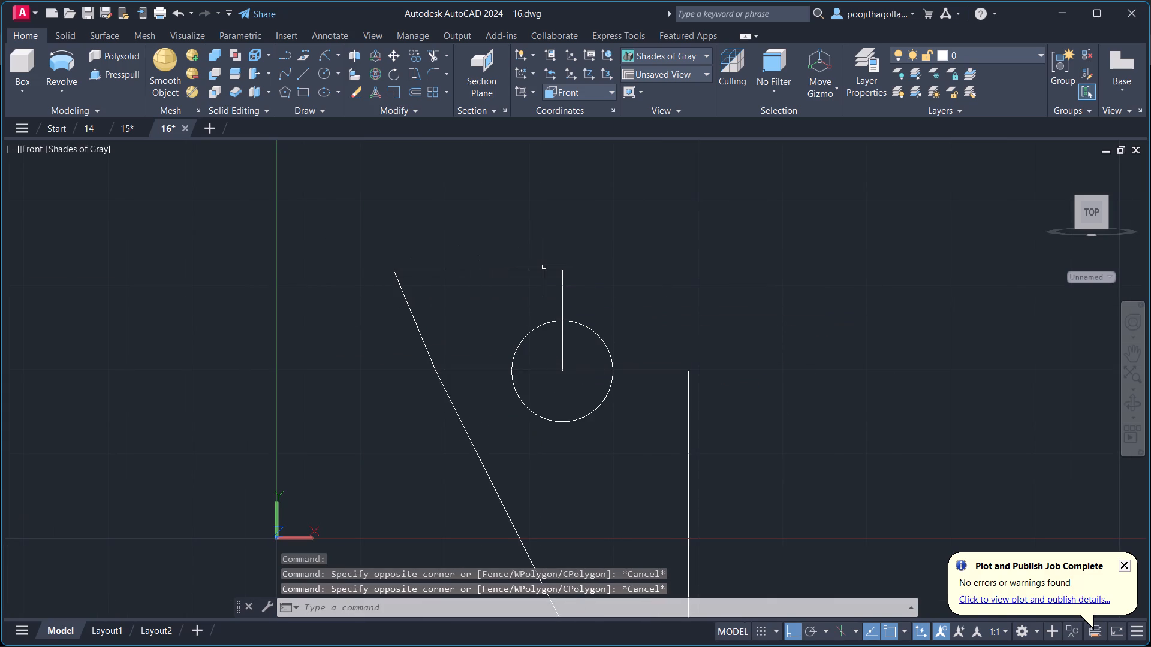
Draw a line 15 to the right from the top of the vertical centre line, continuing down to the triangle's upper-right corner.
key("l")
key("Return")
left_click(556, 269)
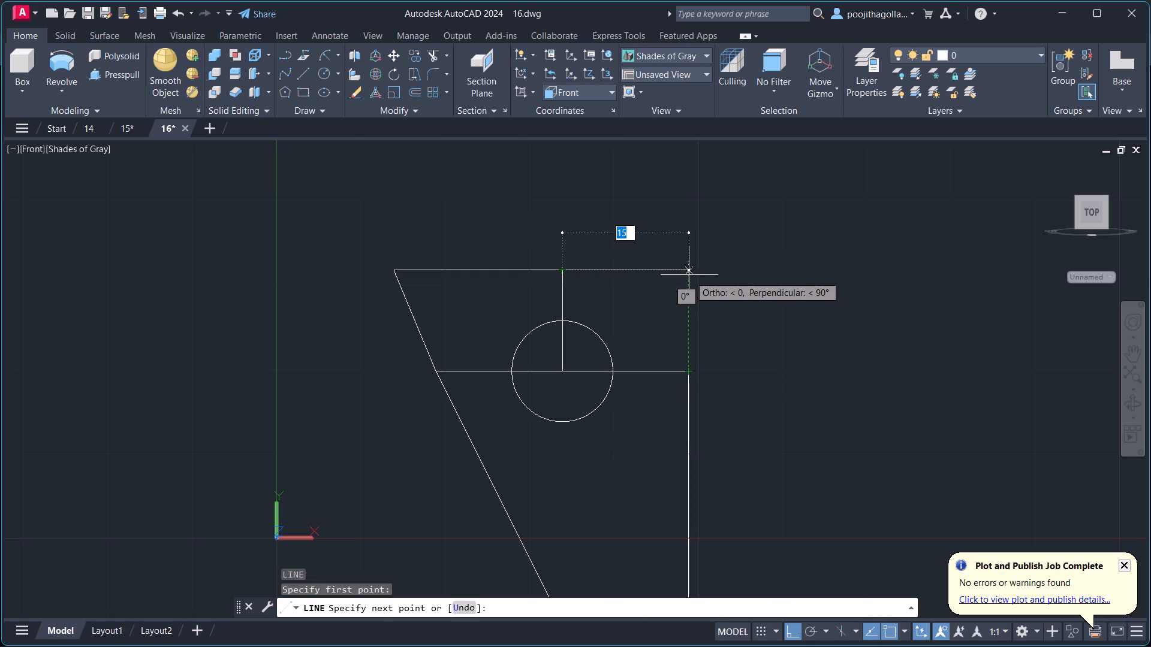
key("2")
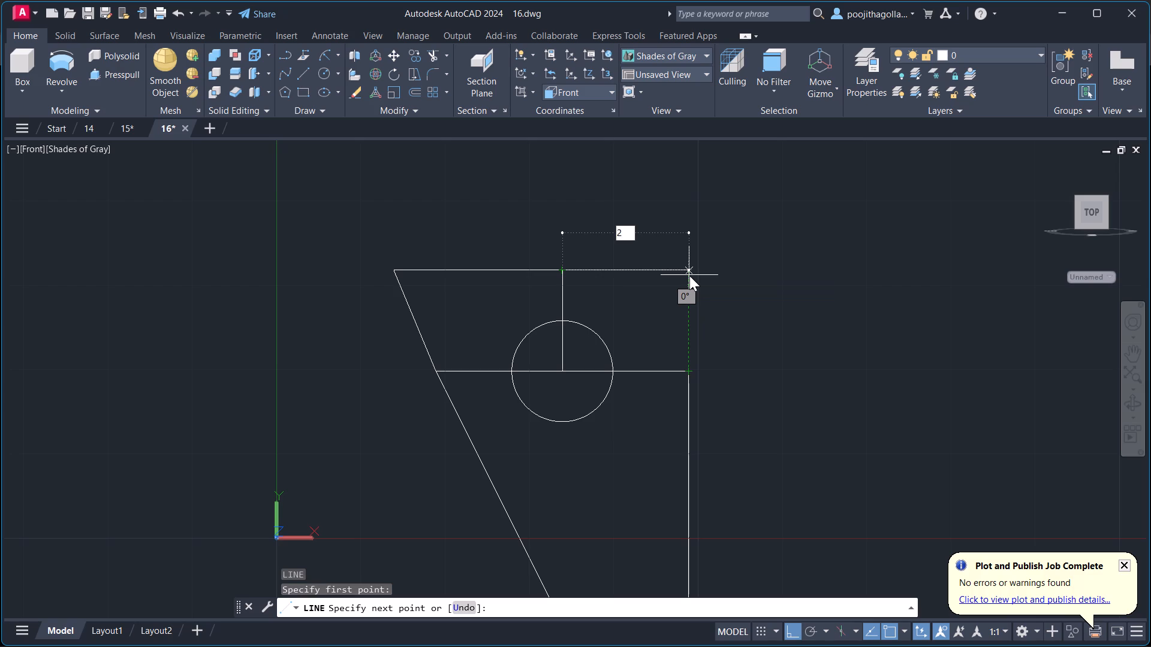
key("BackSpace")
type("15")
key("Return")
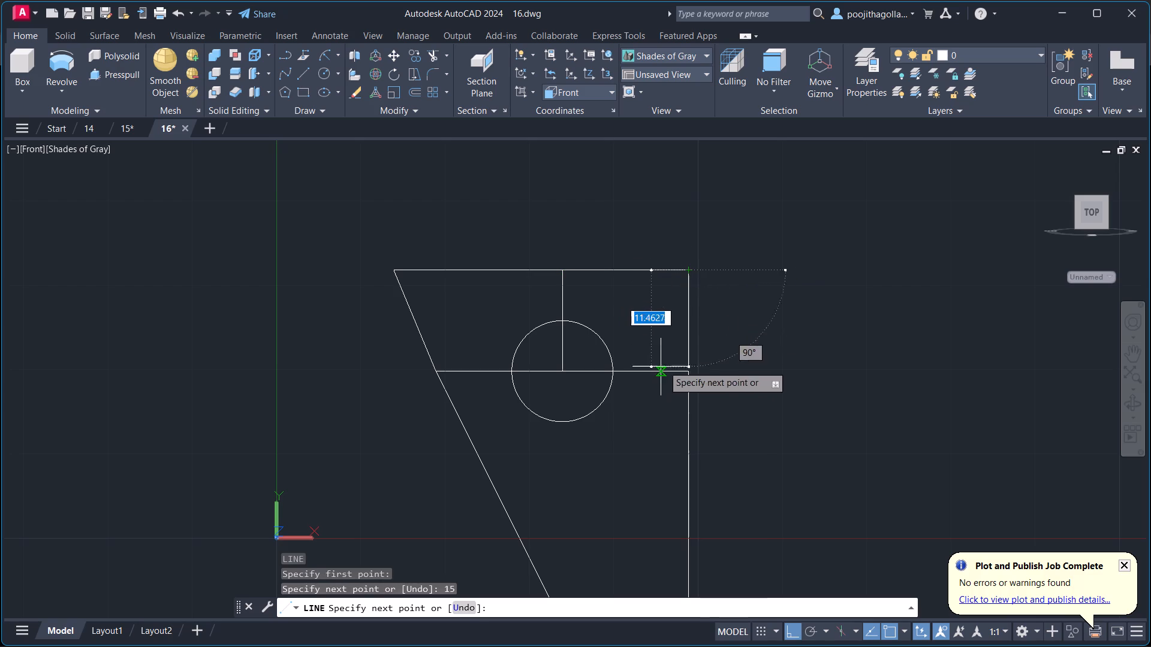
left_click(689, 373)
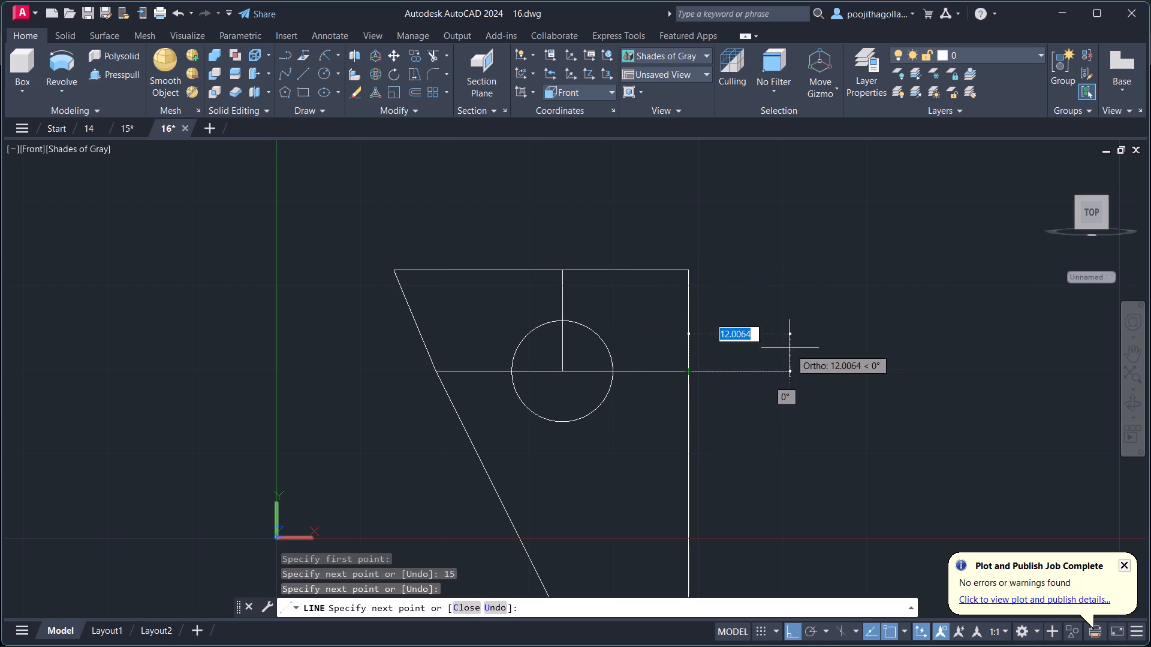
key("Escape")
Delete the triangle's original long sloped line below the circle.
scroll(571, 476, "up", 1)
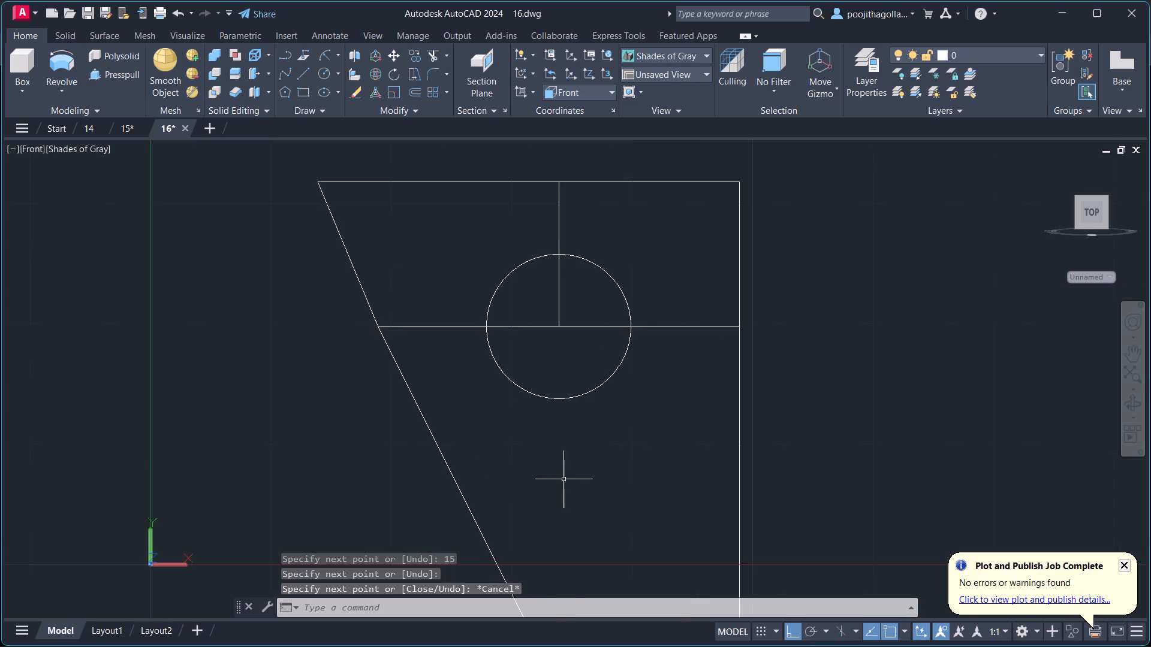
middle_click_drag(543, 487, 569, 418)
left_click(561, 410)
left_click(438, 475)
key("Delete")
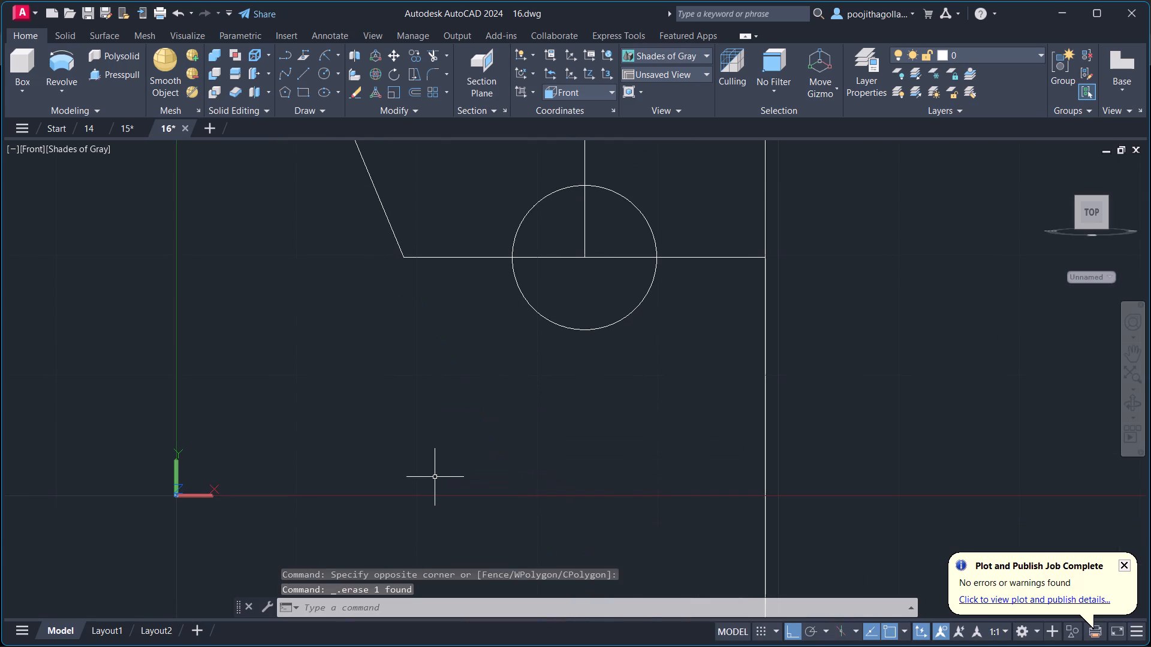
Stretch the short sloped line's lower end to the bottom endpoint of the long vertical line, forming the new tapered side.
scroll(435, 451, "down", 1)
middle_click_drag(439, 430, 415, 335)
left_click(387, 182)
left_click(339, 264)
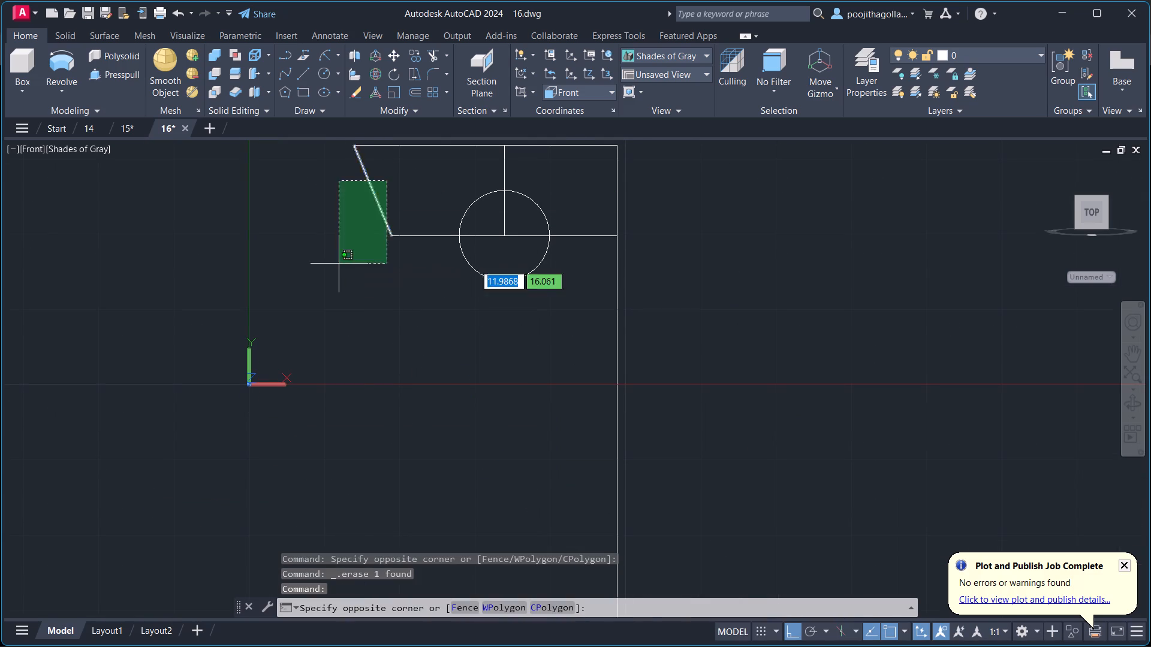
left_click(394, 239)
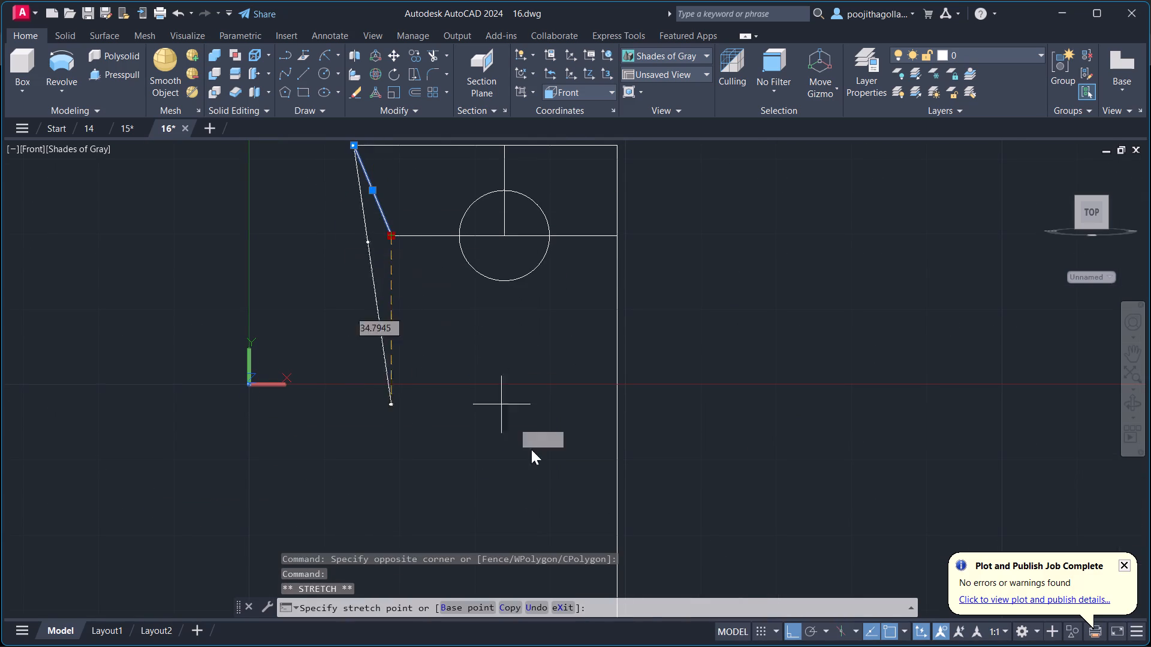
scroll(526, 509, "down", 2)
middle_click_drag(526, 510, 538, 418)
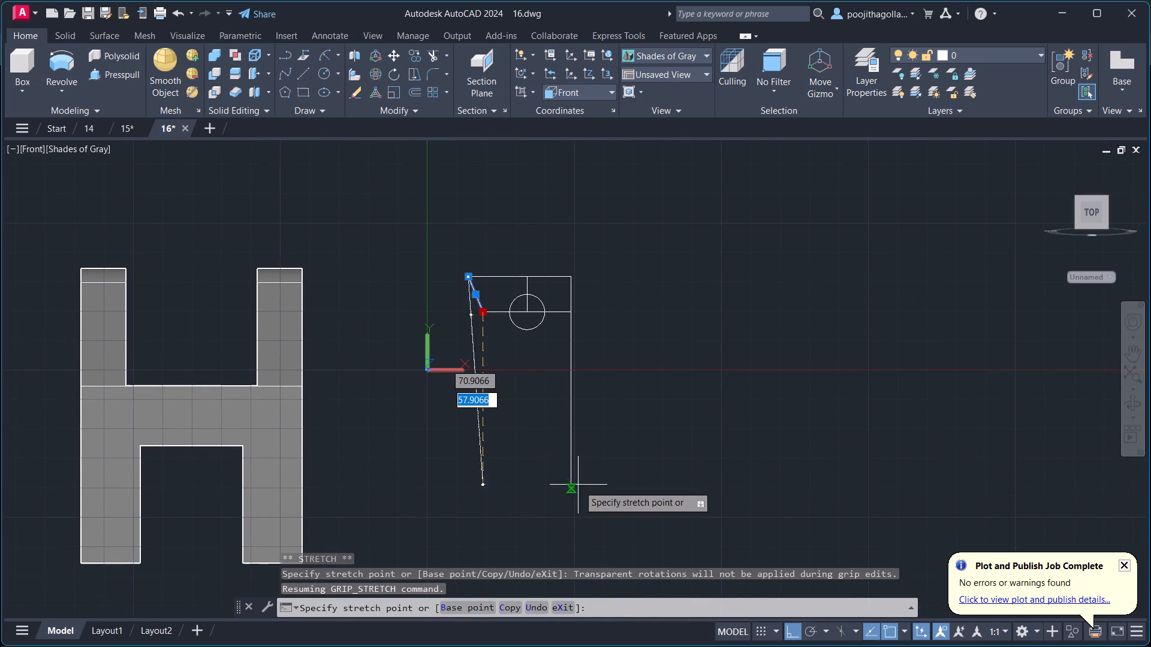
left_click(570, 489)
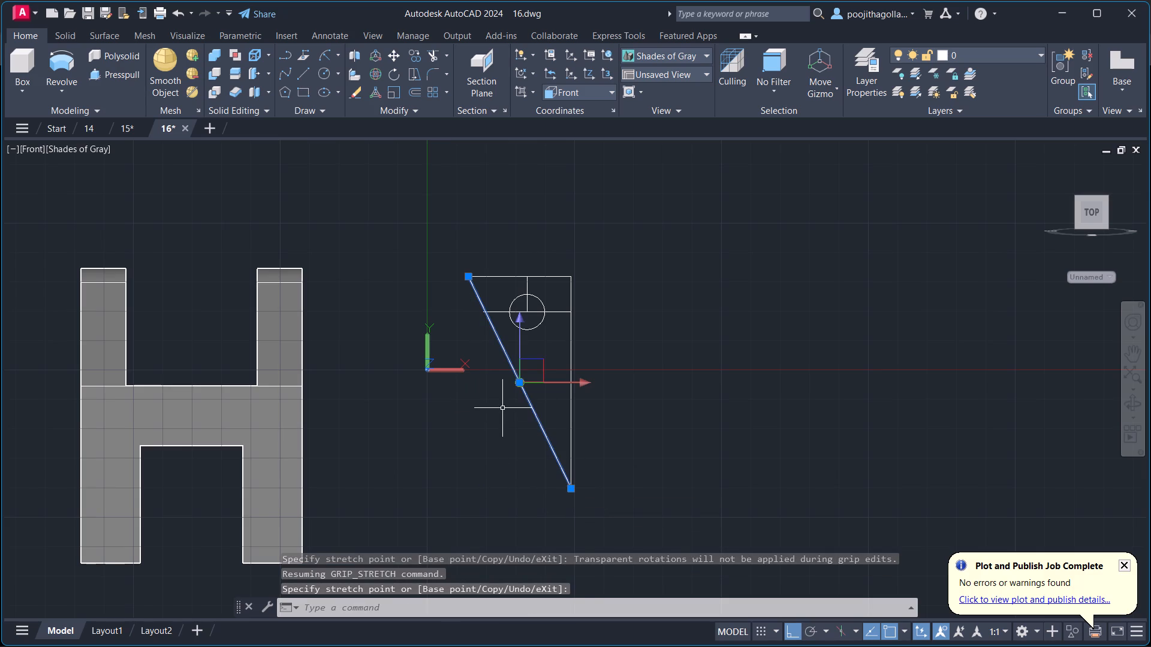
Delete the horizontal and vertical construction lines running through the circle's centre.
key("Escape")
scroll(516, 336, "up", 4)
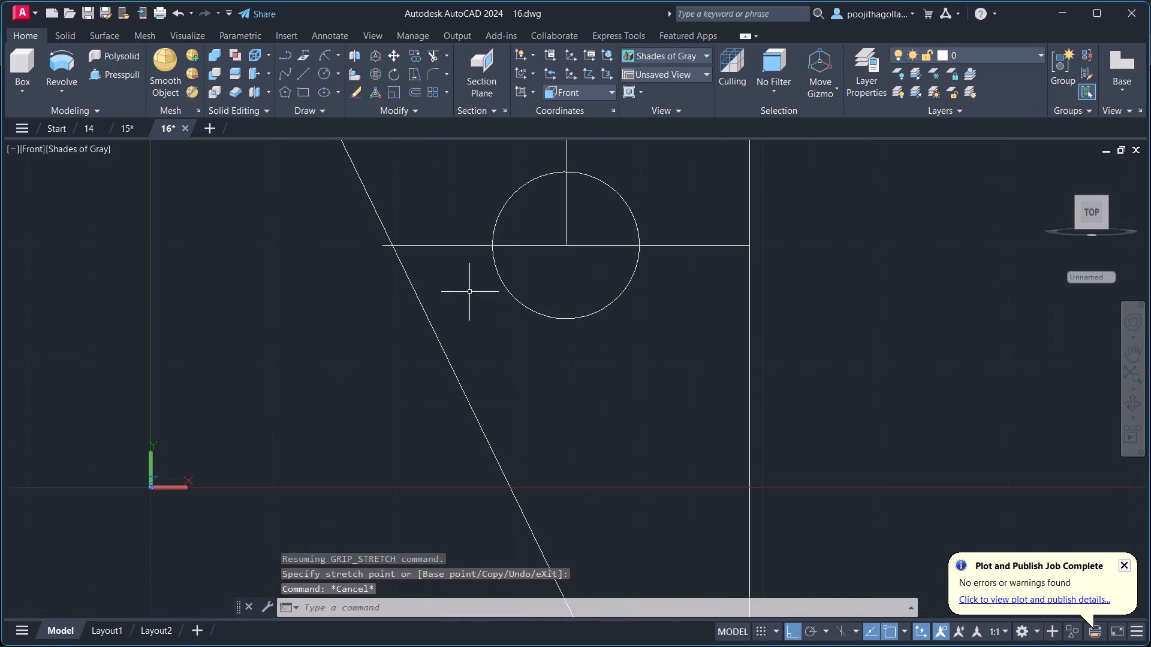
left_click(438, 201)
left_click(430, 264)
middle_click_drag(607, 154, 573, 261)
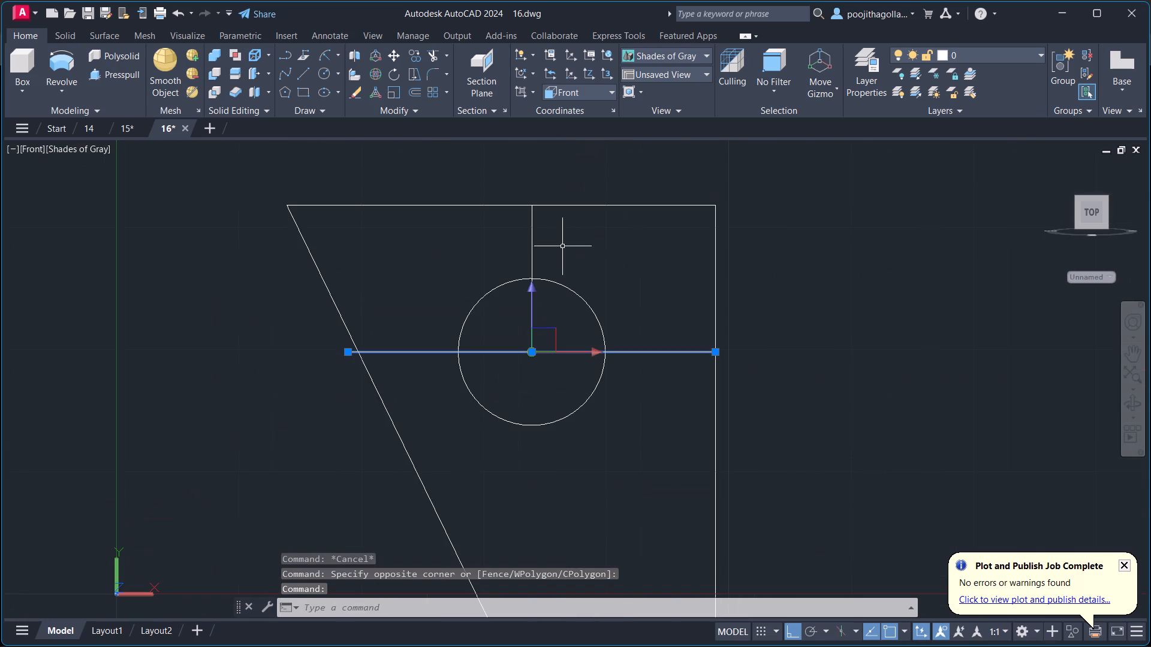
left_click(563, 247)
left_click(519, 259)
key("Delete")
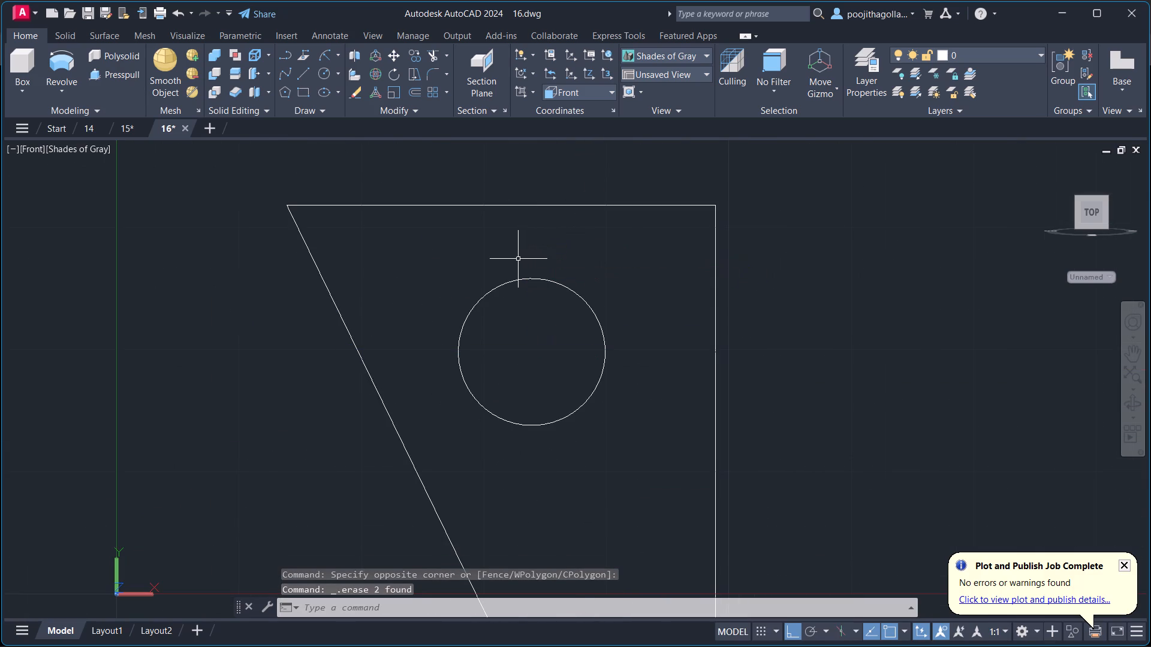
Fillet the profile's upper-left corner between the top line and the sloped line with radius 12.
key("f")
key("Return")
key("r")
key("Return")
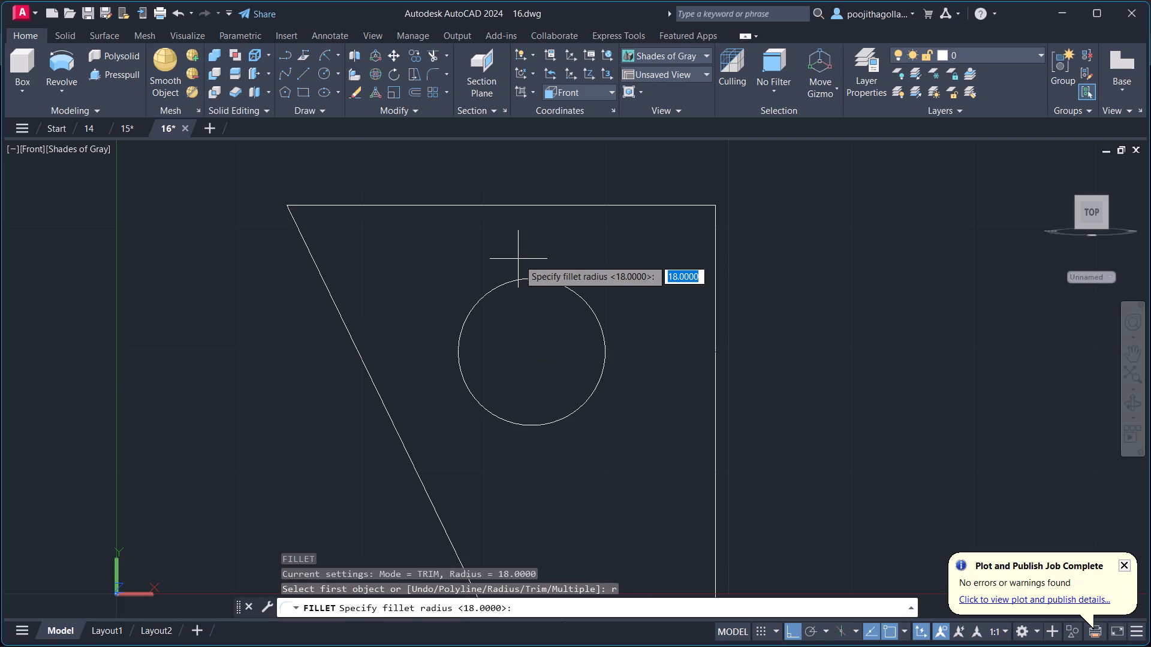
type("12")
key("Return")
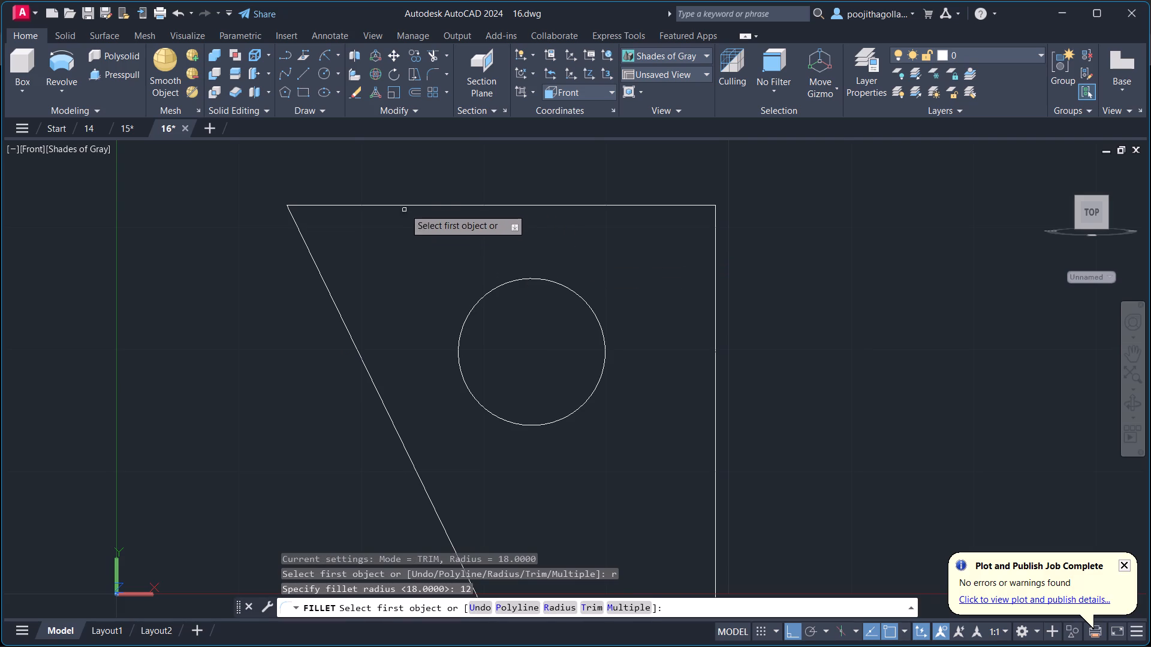
left_click(408, 204)
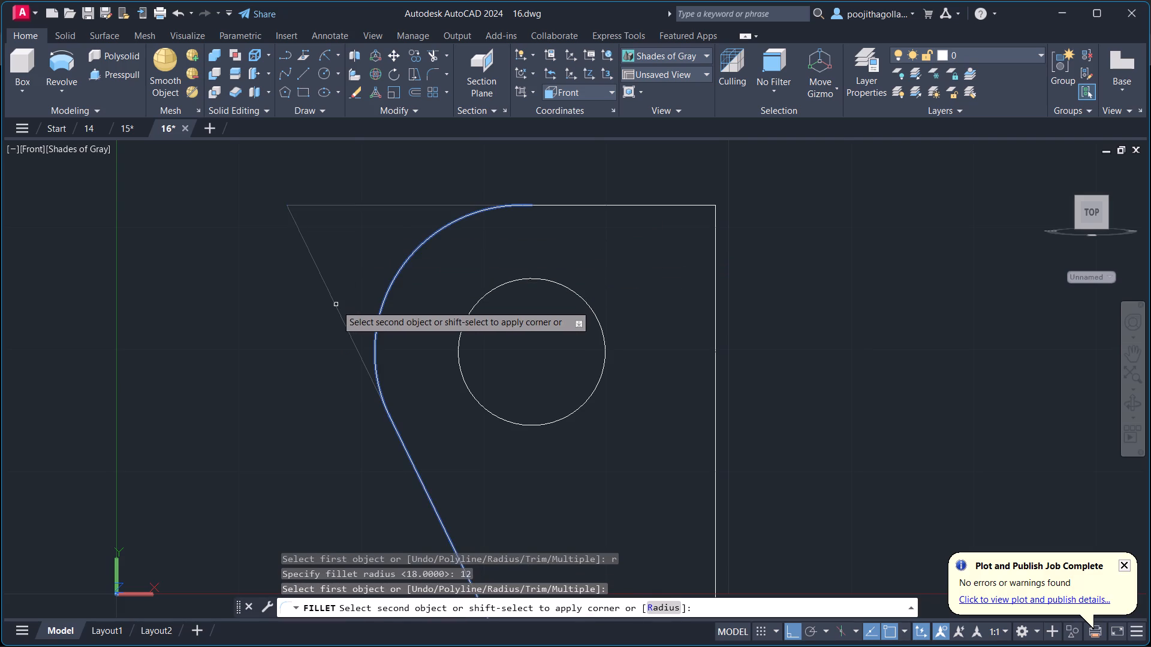
left_click(336, 305)
scroll(383, 348, "down", 1)
middle_click_drag(464, 366, 455, 324)
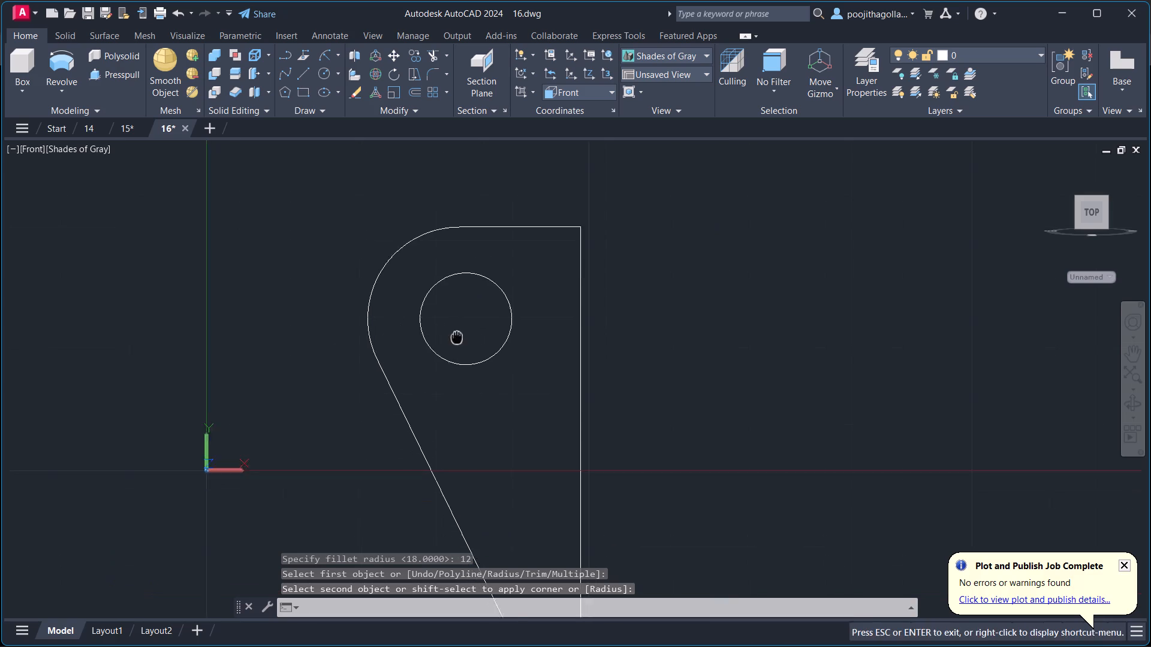
middle_click_drag(455, 324, 455, 300)
key("Escape")
Join the tapered profile's outline segments into a single polyline.
scroll(553, 310, "down", 2)
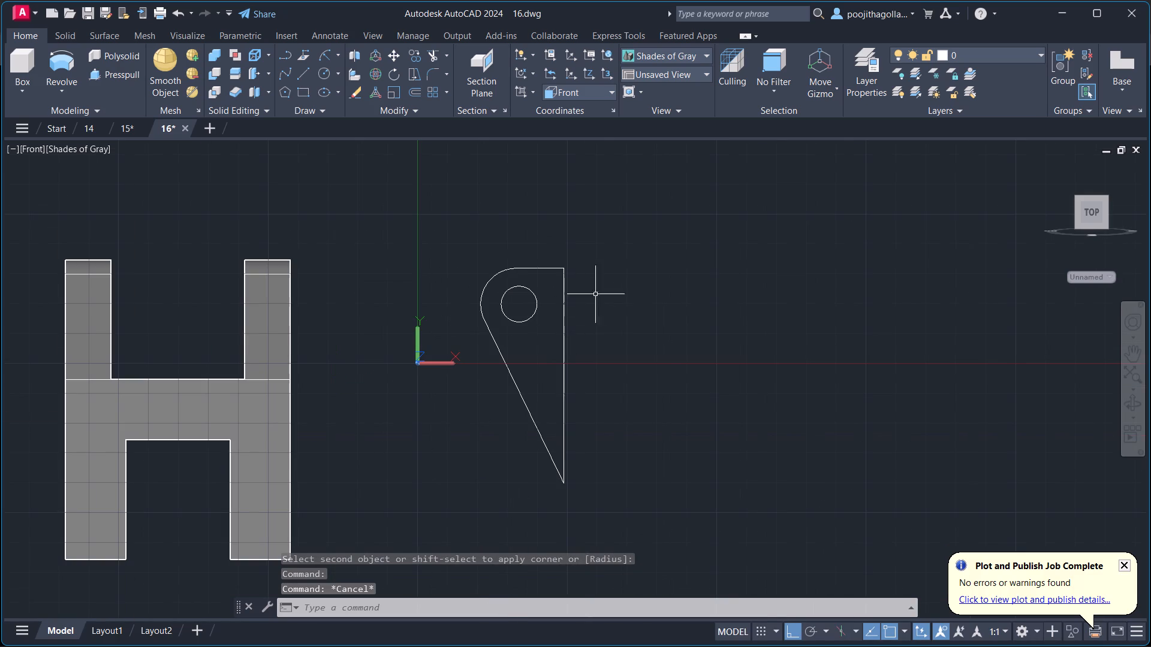
left_click_drag(616, 249, 615, 262)
left_click(424, 479)
key("l")
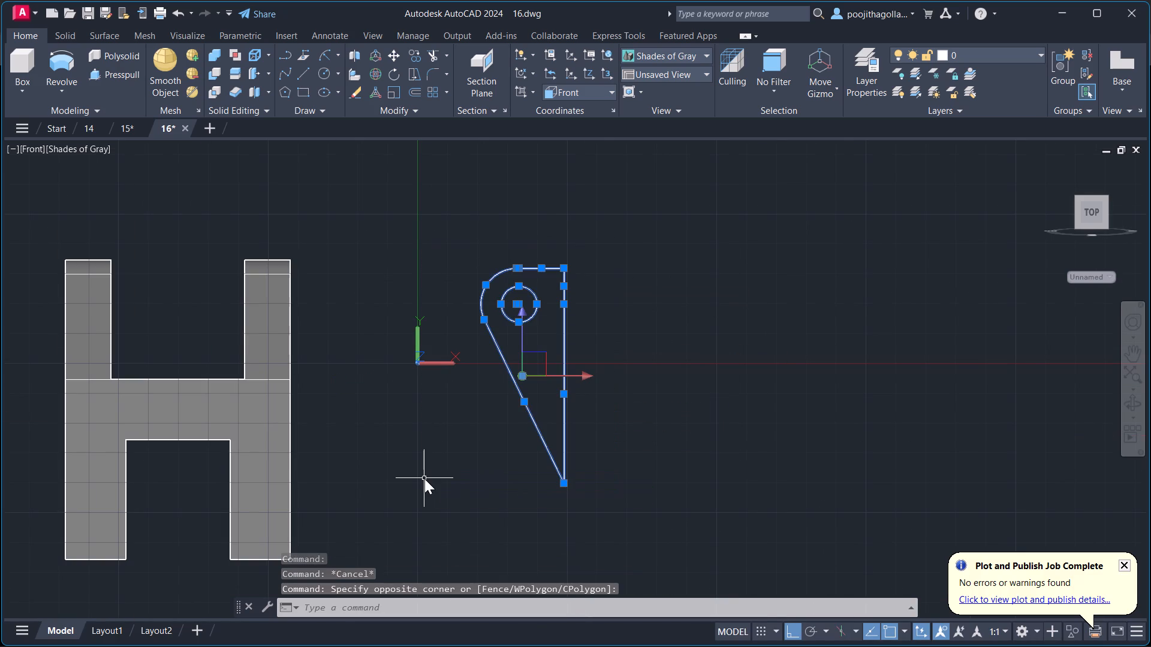
key("BackSpace")
key("j")
key("Return")
Presspull the area between the tapered outline and the circle by 15 to form a holed lug.
middle_click_drag(425, 490, 481, 500, "shift")
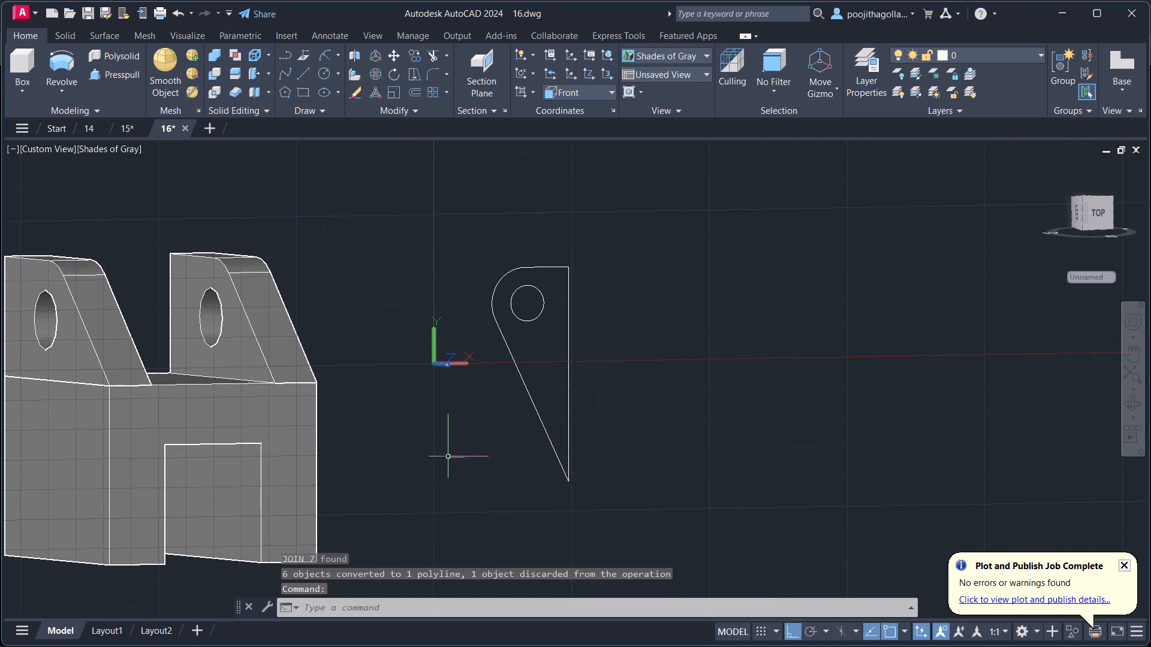
left_click(113, 78)
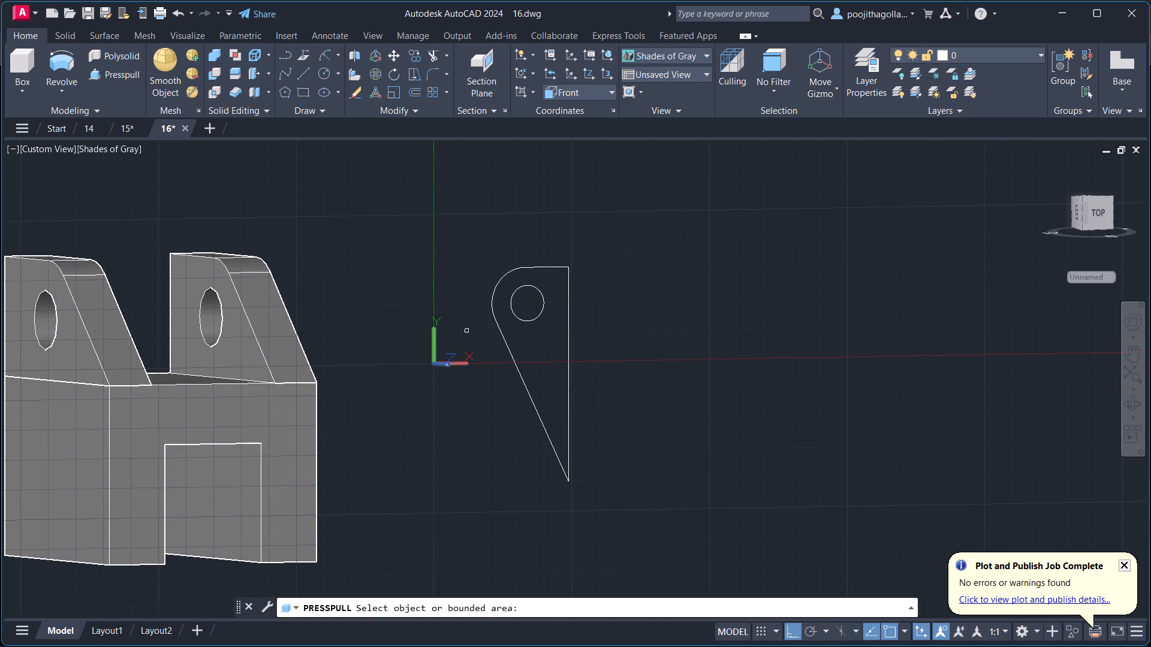
left_click(541, 365)
type("15")
key("Return")
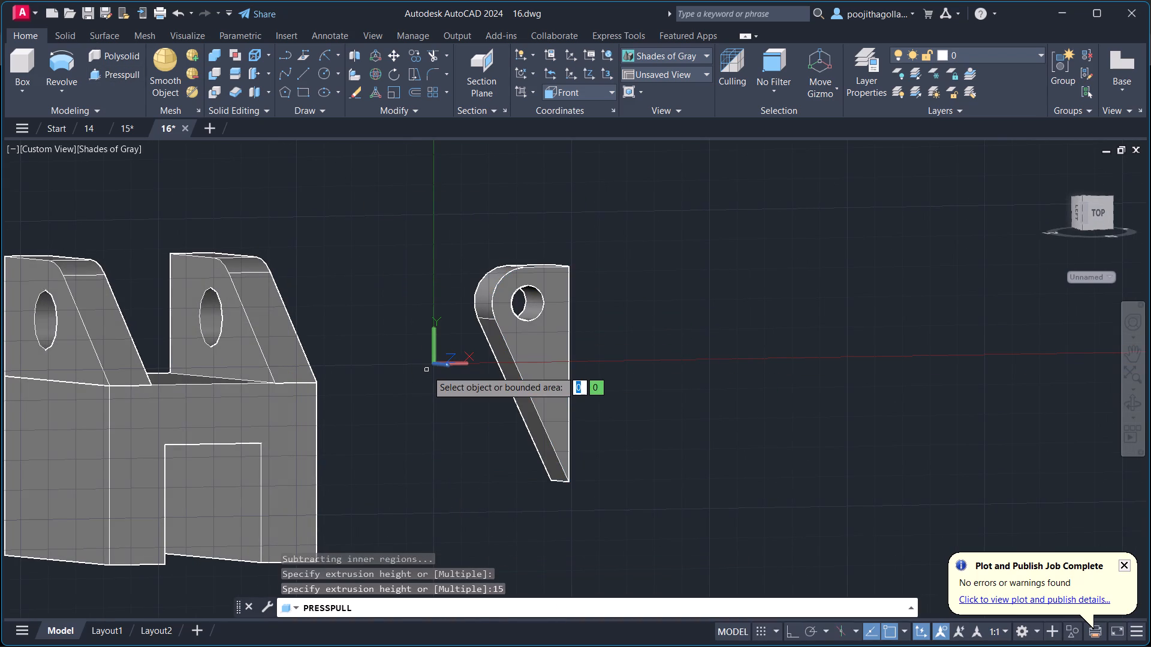
key("Escape")
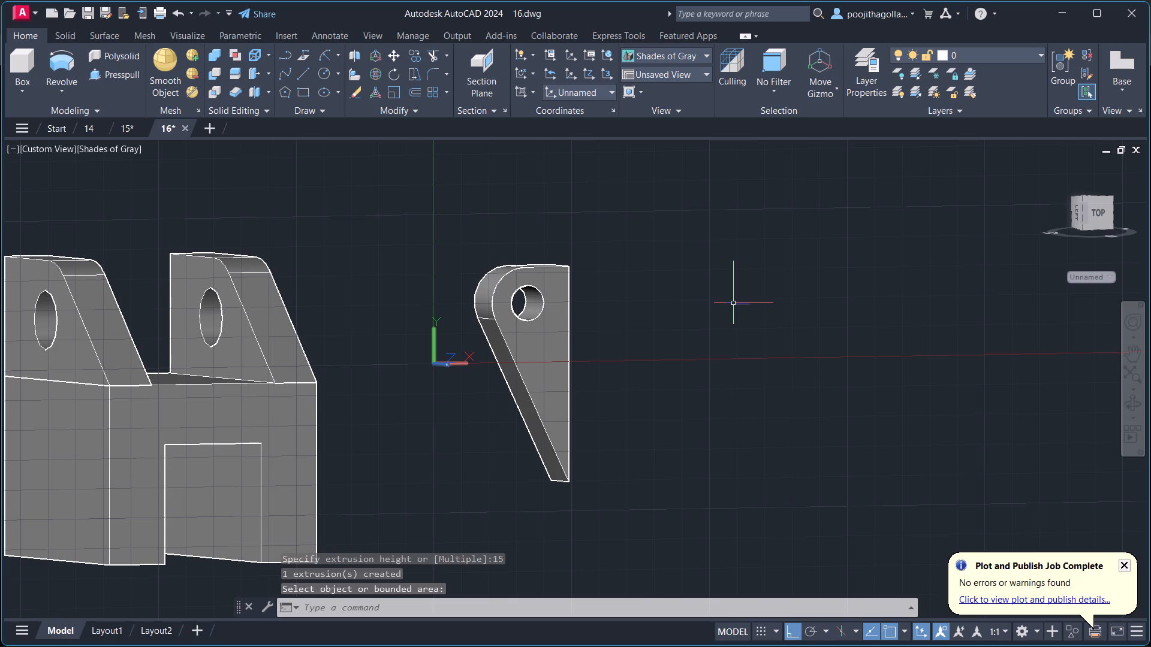
Move the tapered lug by its lower rear tip onto the block's bottom rear corner, against the outer left side.
scroll(720, 404, "down", 1)
middle_click_drag(665, 426, 640, 409)
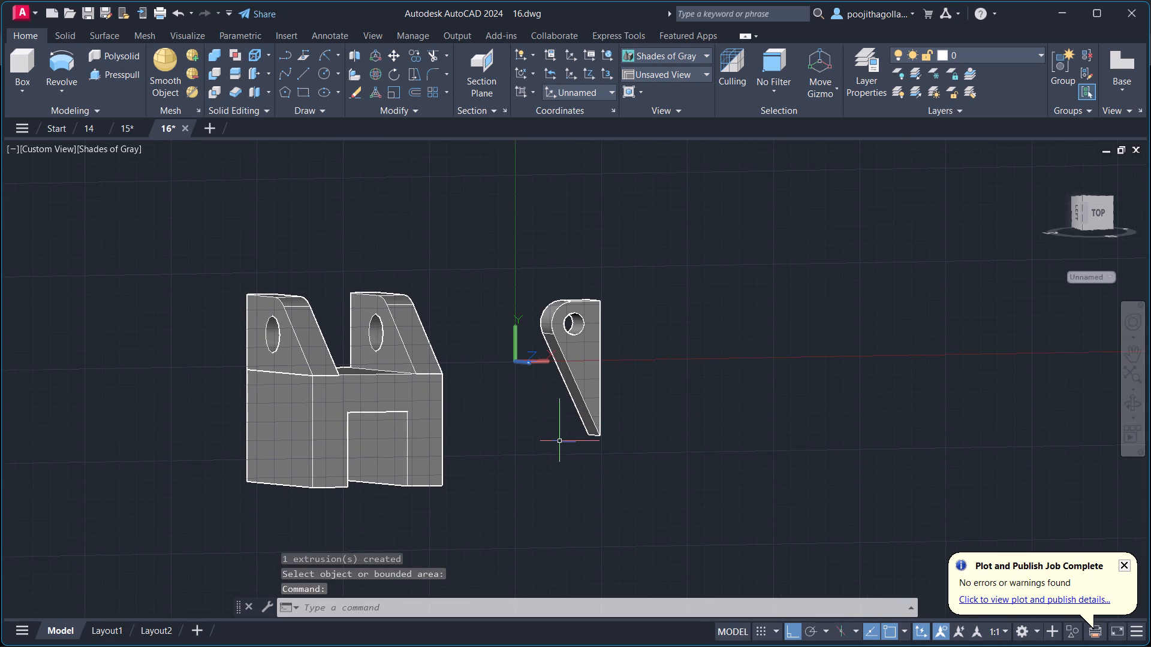
scroll(568, 442, "up", 1)
left_click(583, 397)
key("m")
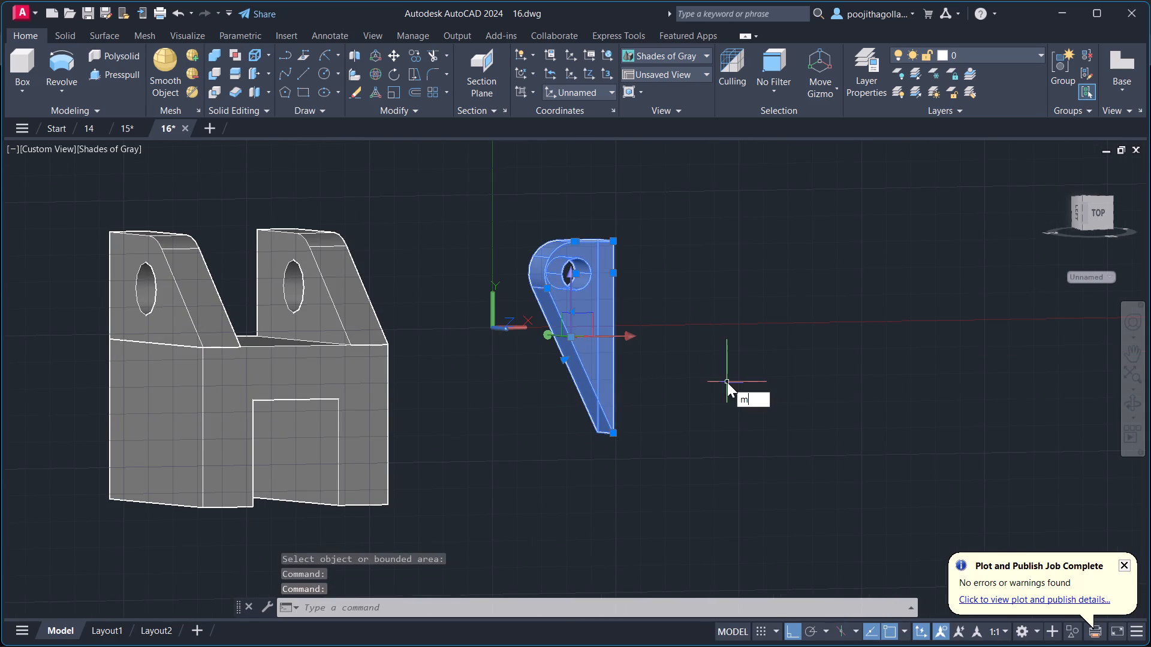
key("Return")
scroll(653, 377, "up", 2)
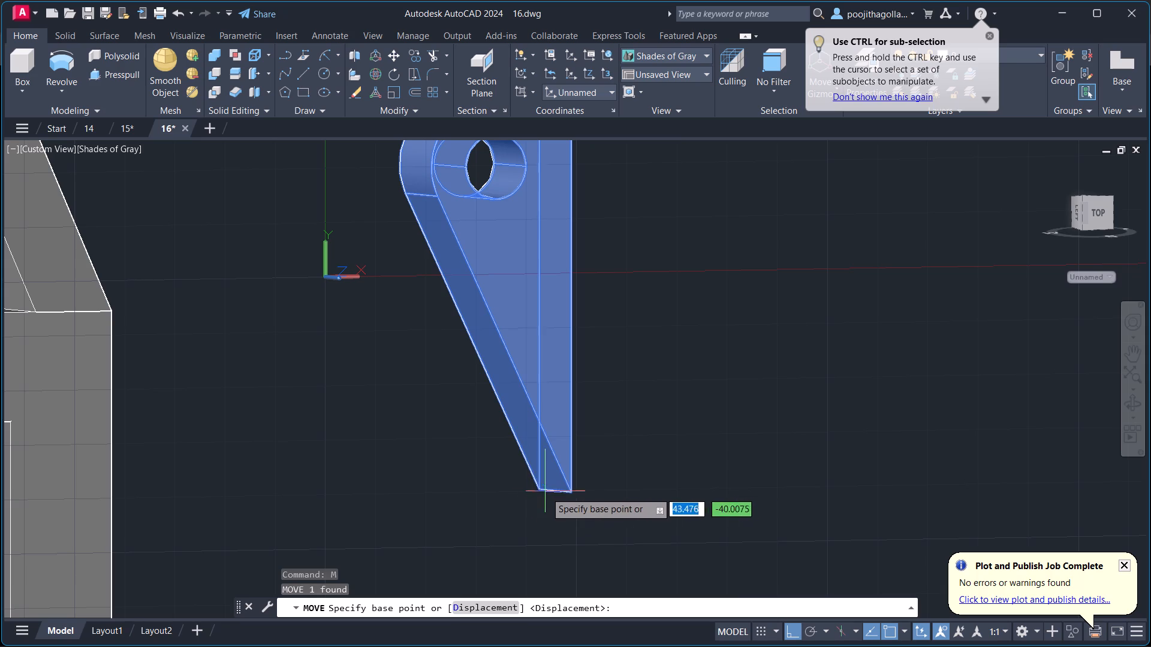
left_click(539, 485)
scroll(245, 476, "down", 2)
middle_click_drag(245, 476, 613, 394)
scroll(245, 476, "up", 1)
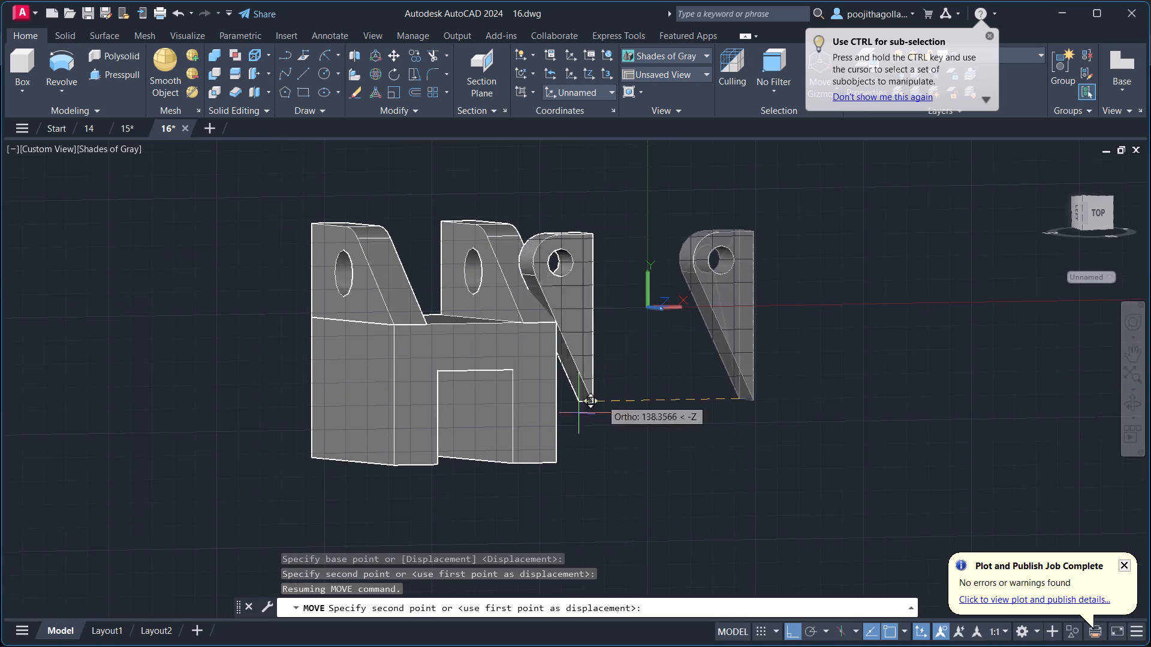
scroll(508, 424, "up", 2)
left_click(113, 489)
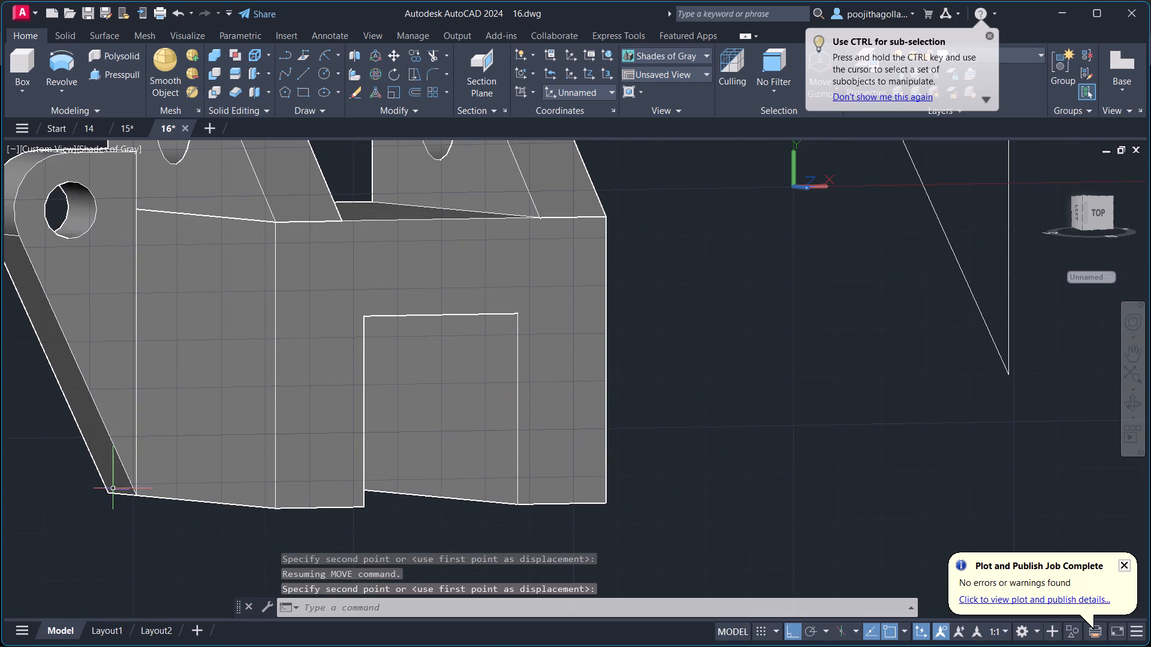
Examine the placed lug's fit against the block from several angles.
scroll(113, 488, "down", 2)
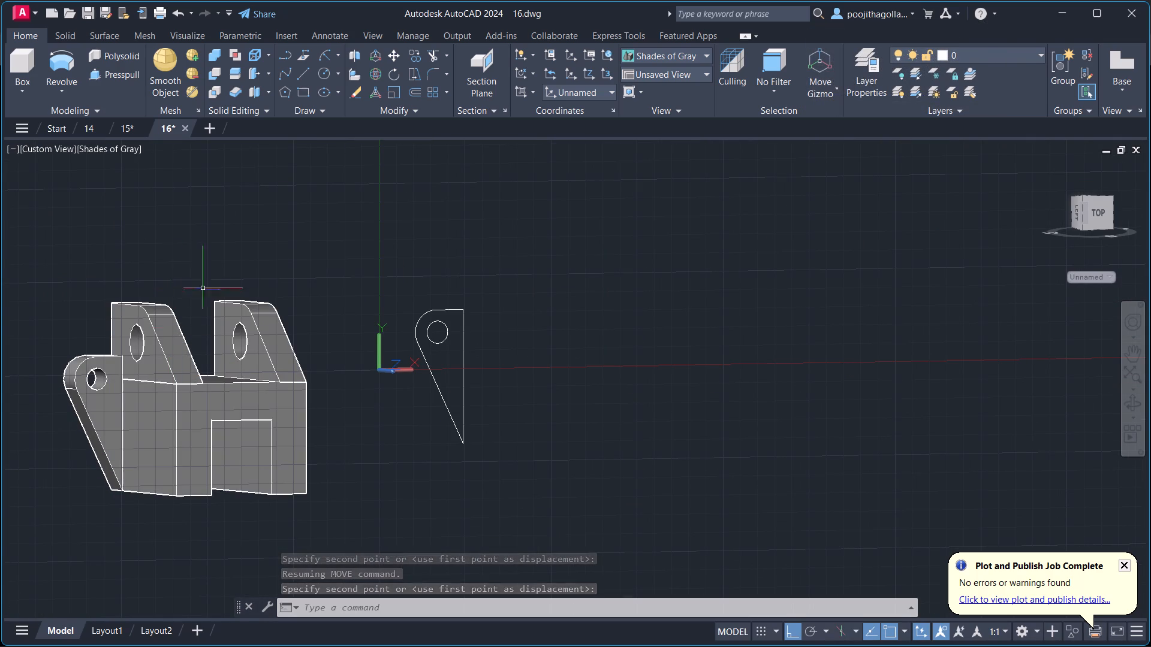
middle_click_drag(203, 289, 237, 341, "ctrl")
middle_click_drag(308, 363, 327, 411, "ctrl")
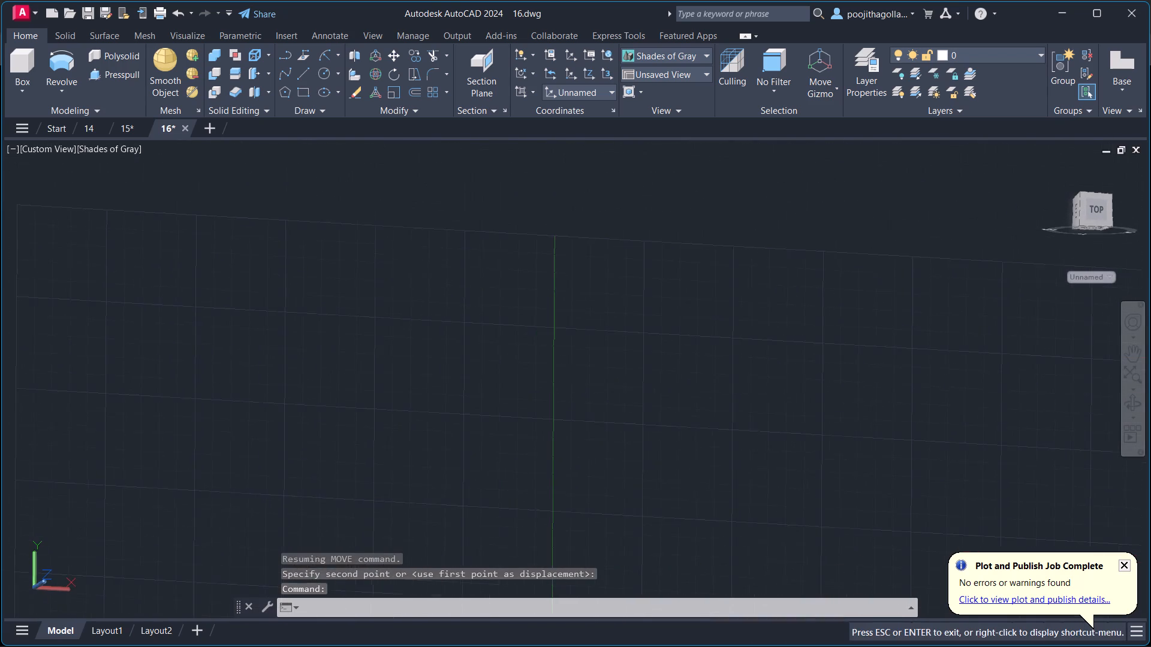
middle_click_drag(327, 411, 327, 413, "ctrl")
middle_click_drag(390, 456, 367, 185)
scroll(369, 180, "up", 1)
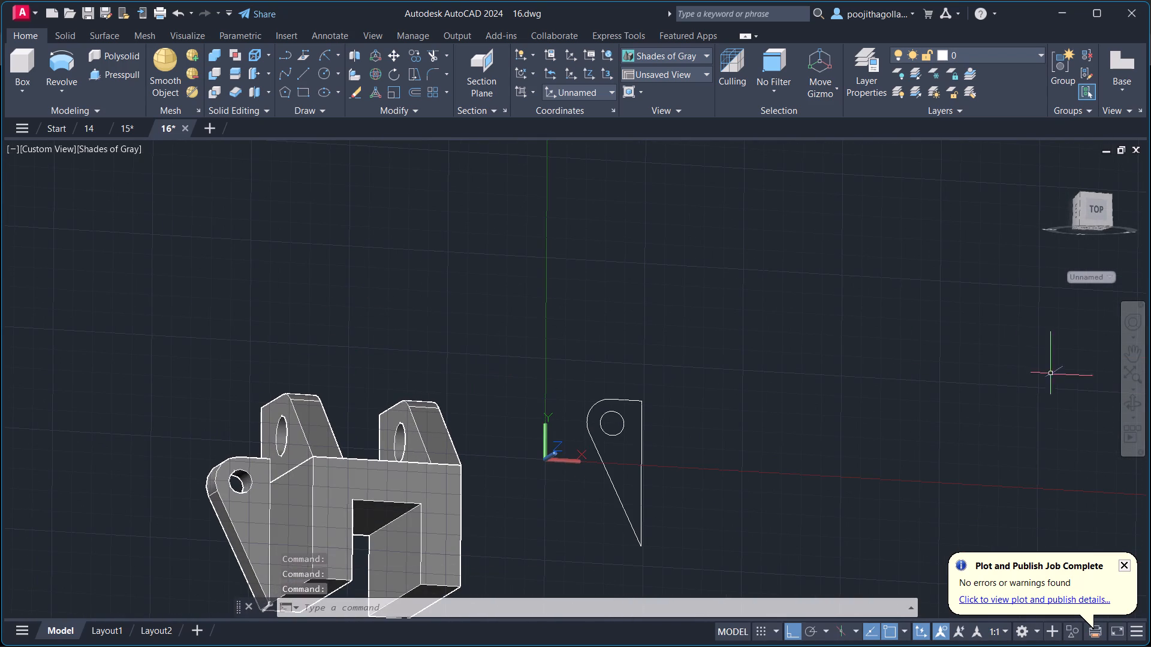
left_click(1126, 395)
left_click(1134, 405)
left_click_drag(679, 412, 725, 481)
scroll(454, 506, "up", 1)
middle_click_drag(453, 506, 481, 431)
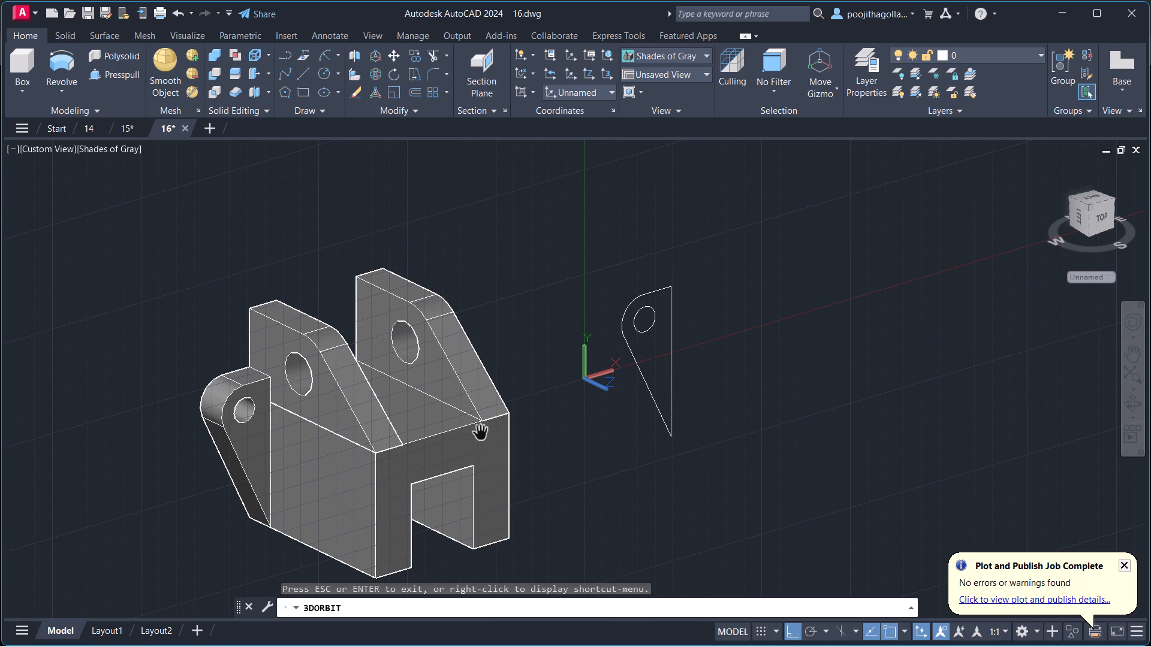
key("Escape")
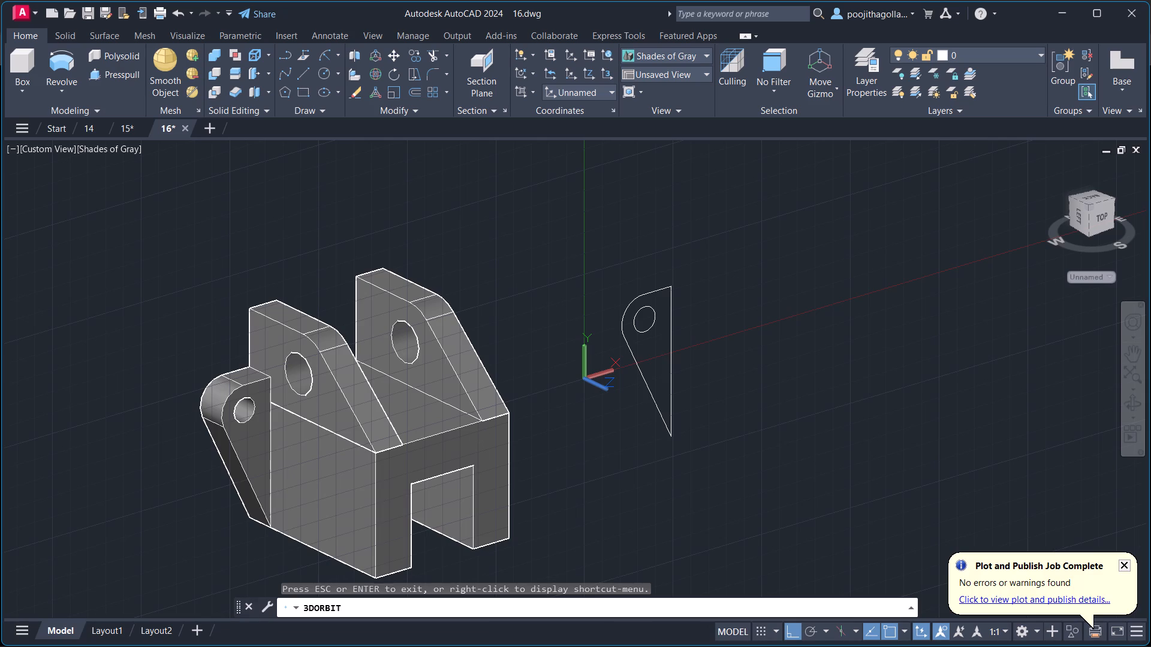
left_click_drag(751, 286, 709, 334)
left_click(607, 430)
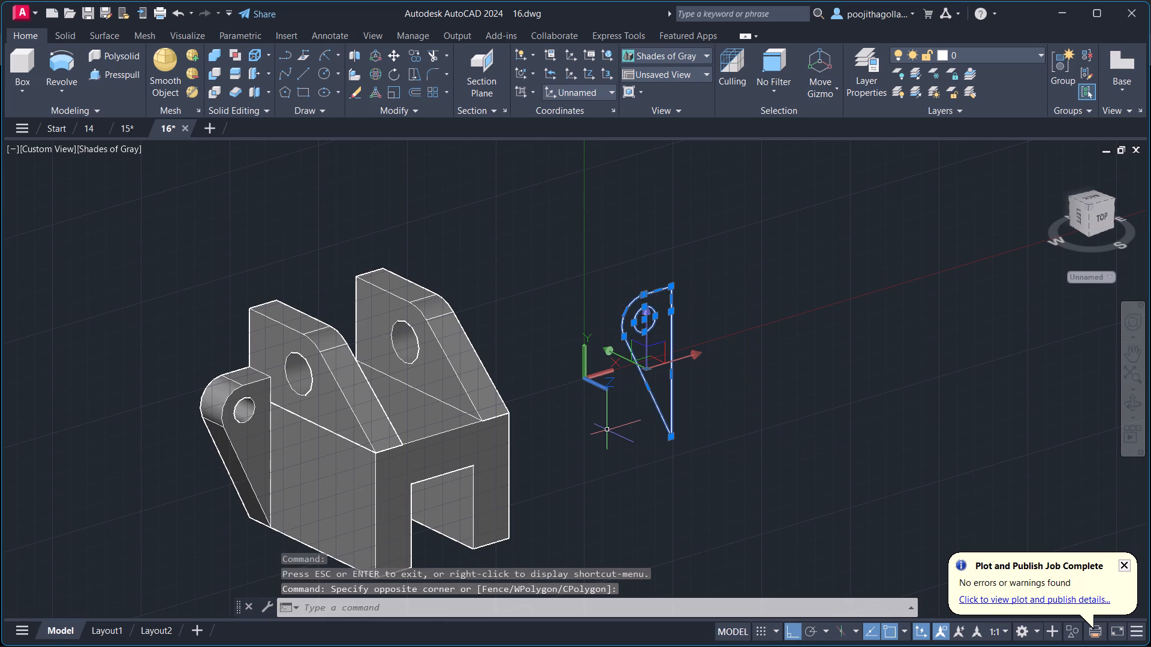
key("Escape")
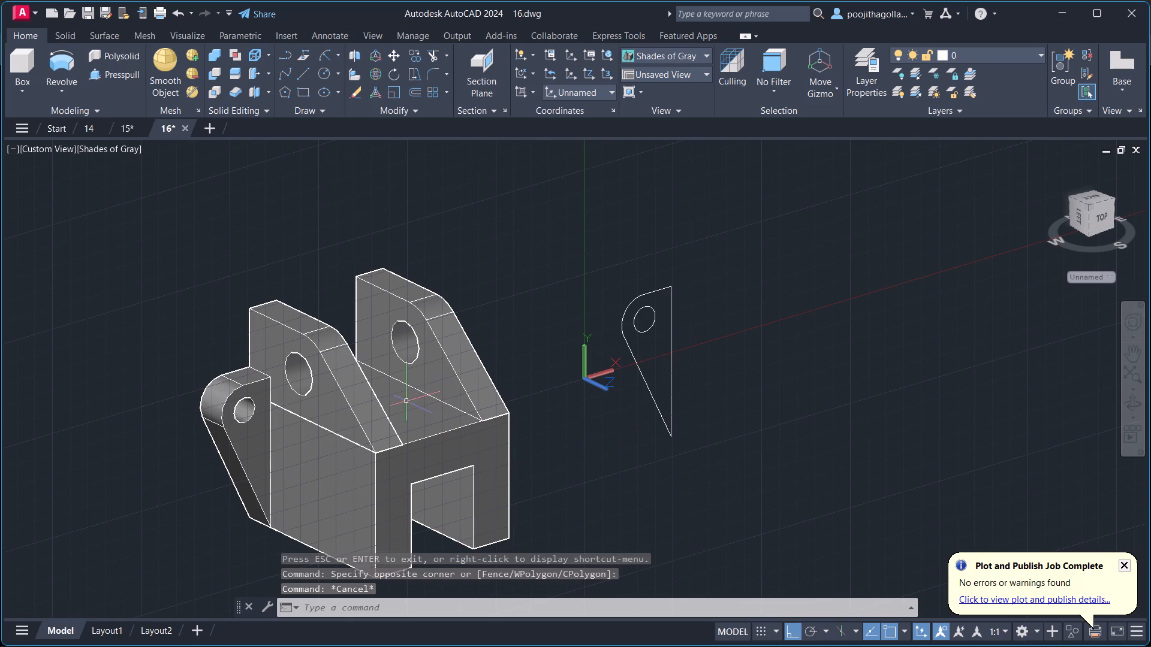
Mirror the tapered lug about the line through the midpoints of the block's front and rear top edges, keeping the source.
left_click(245, 435)
type("mi")
key("Return")
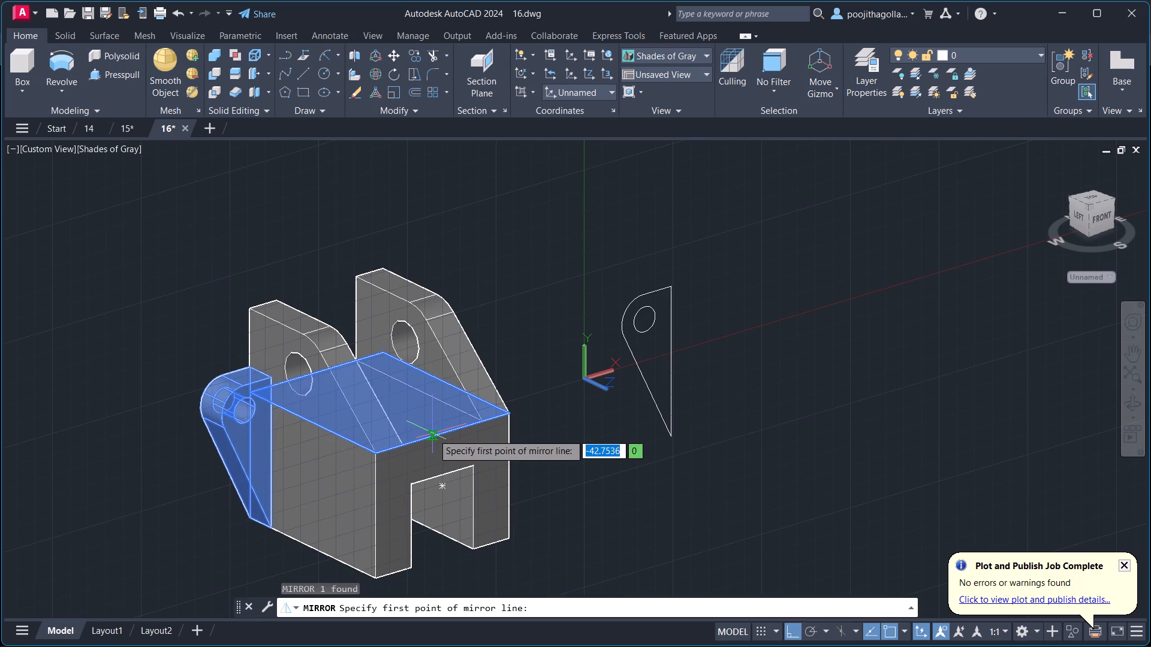
left_click(448, 435)
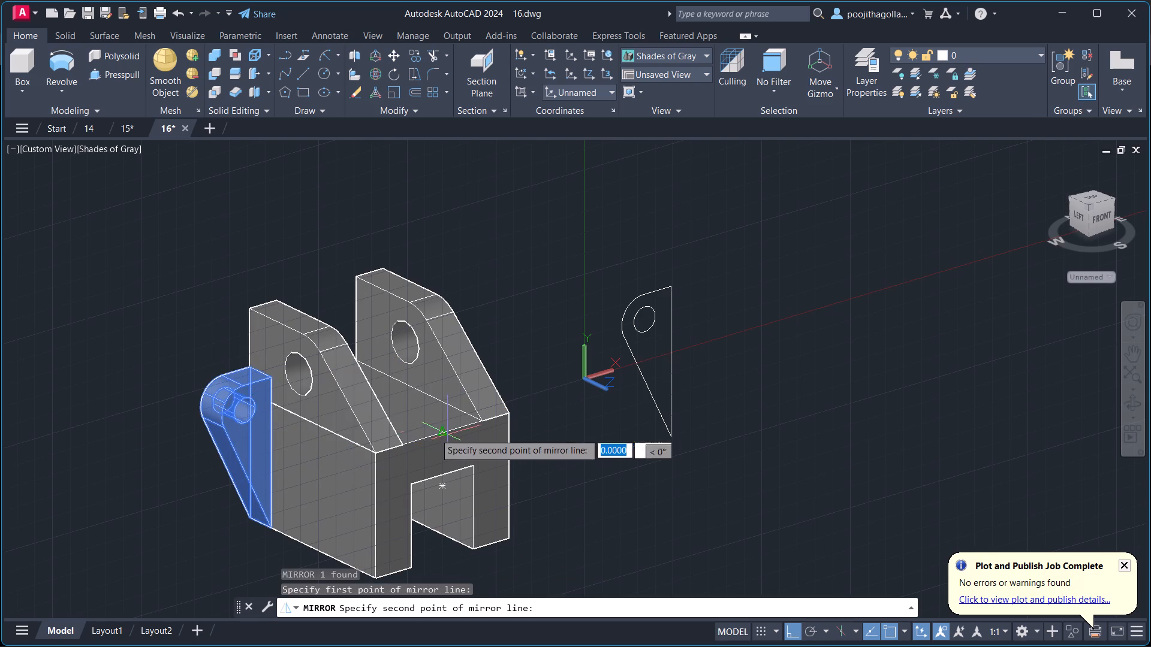
middle_click_drag(290, 266, 318, 384, "shift")
left_click(306, 370)
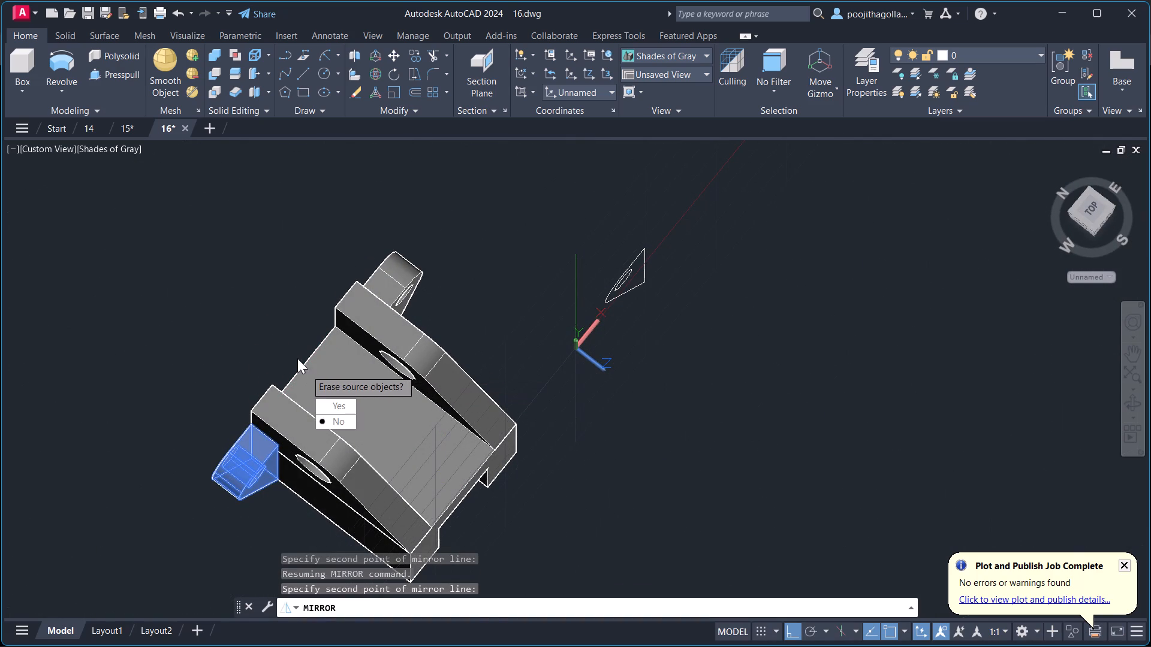
left_click_drag(342, 416, 306, 370)
Inspect the block and the lugs on both of its sides from different angles.
middle_click_drag(571, 414, 564, 407, "shift")
scroll(571, 414, "up", 1, "shift")
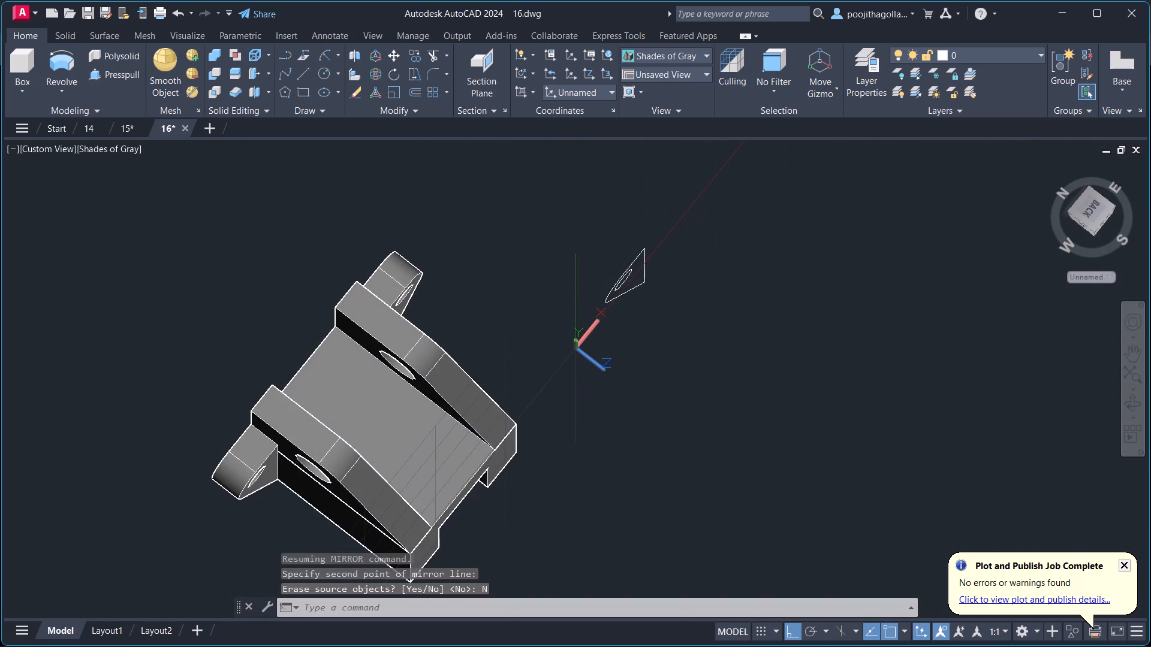
middle_click_drag(564, 407, 540, 318, "shift")
middle_click_drag(509, 413, 532, 370, "shift")
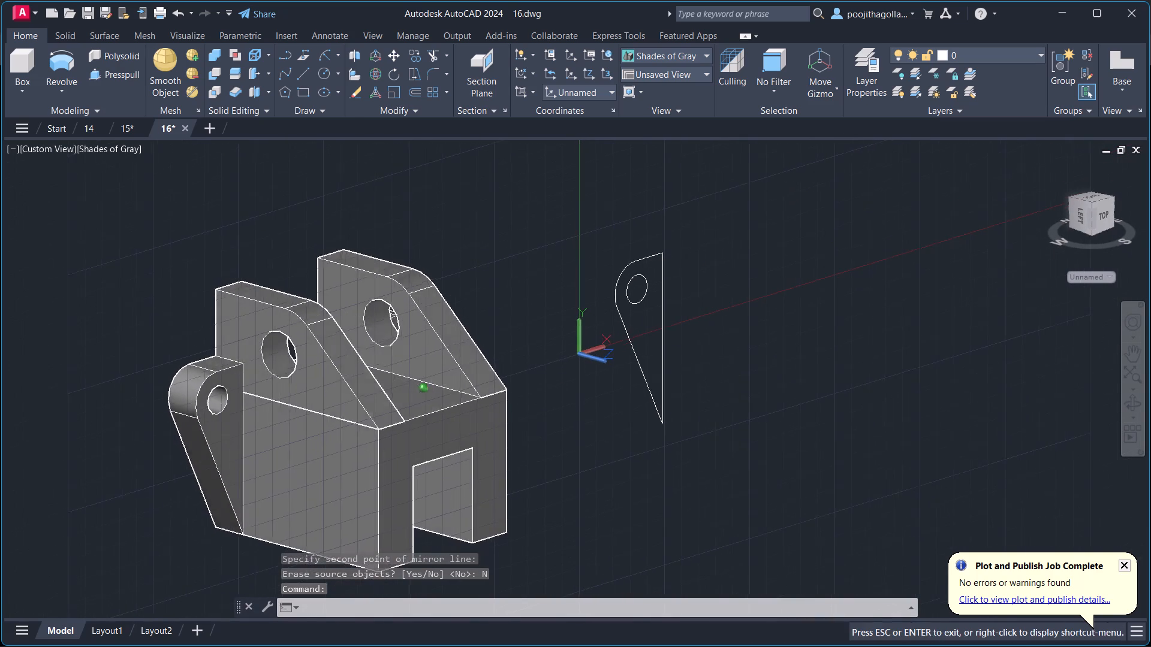
middle_click_drag(532, 370, 534, 370, "shift")
middle_click_drag(436, 410, 405, 470, "shift")
scroll(402, 437, "up", 2)
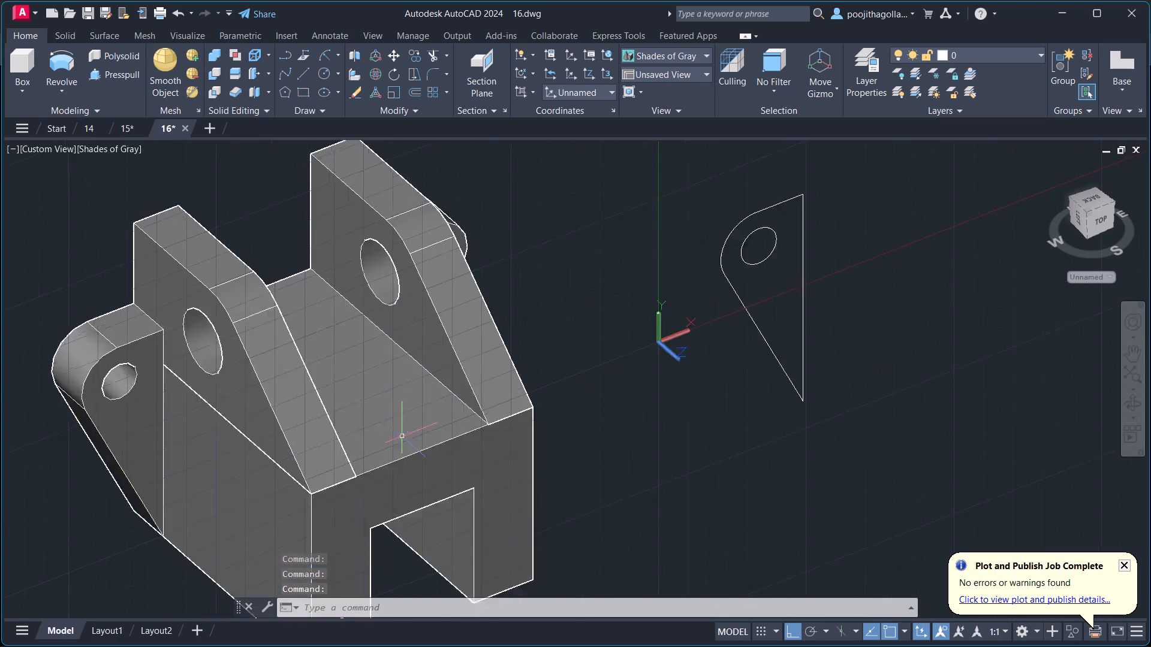
middle_click_drag(430, 434, 469, 412)
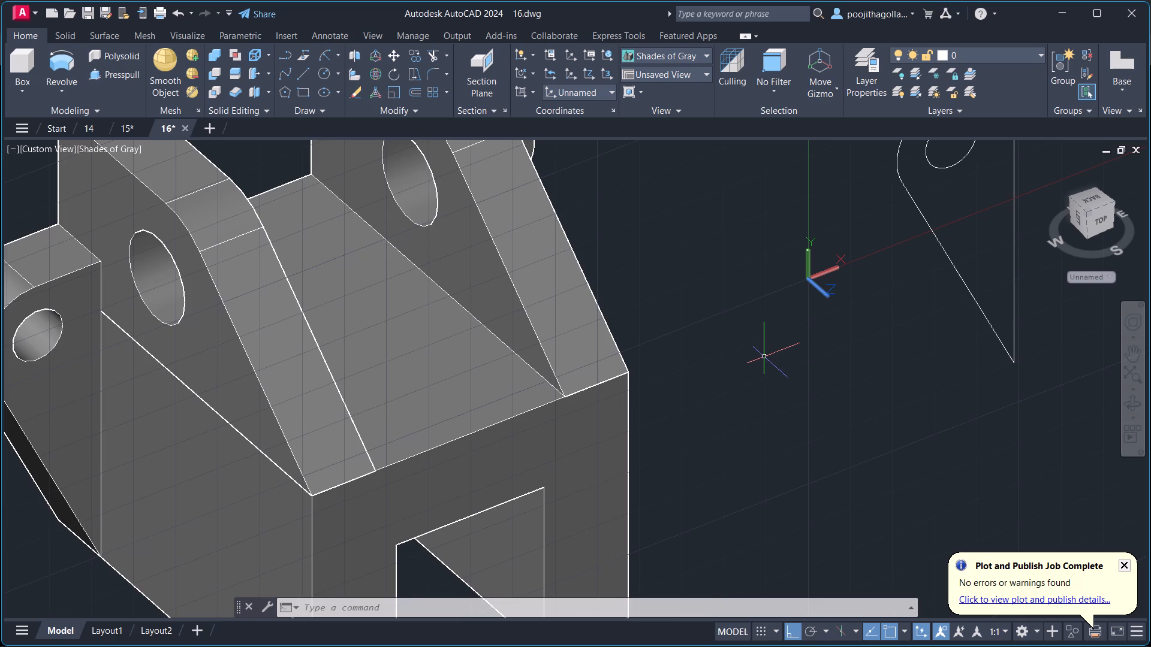
Draw a 14.5 mm guide line from the midpoint of the block's front top edge straight toward the rear.
middle_click_drag(773, 377, 776, 329)
scroll(736, 371, "down", 1)
middle_click_drag(730, 389, 722, 381)
key("l")
key("Return")
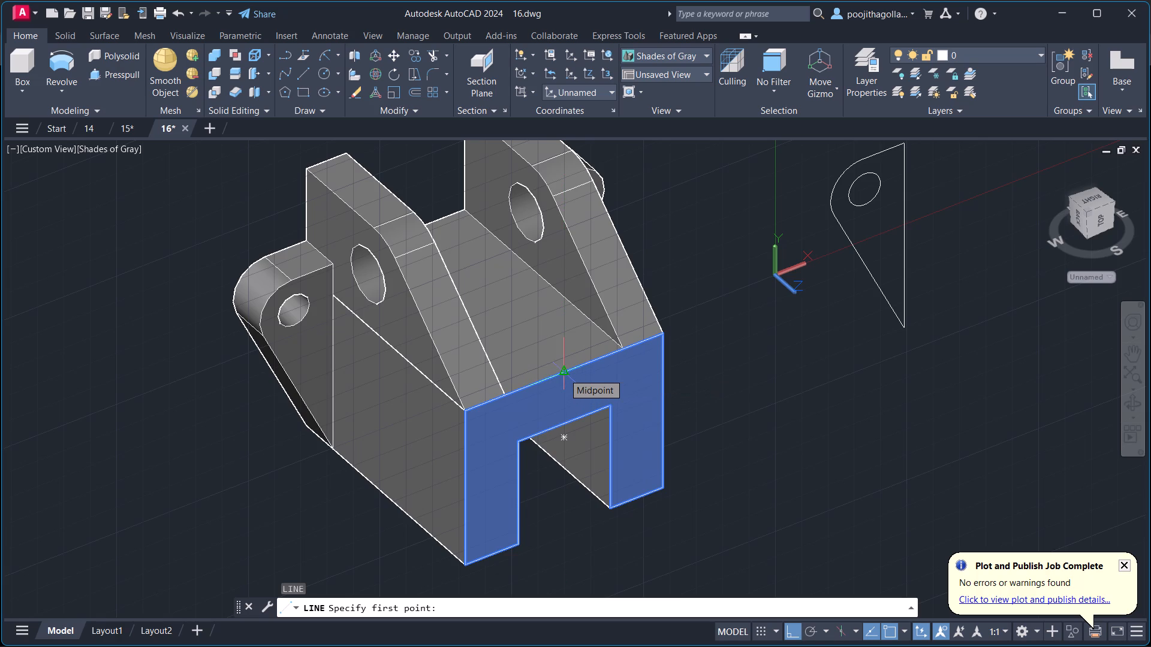
left_click(564, 373)
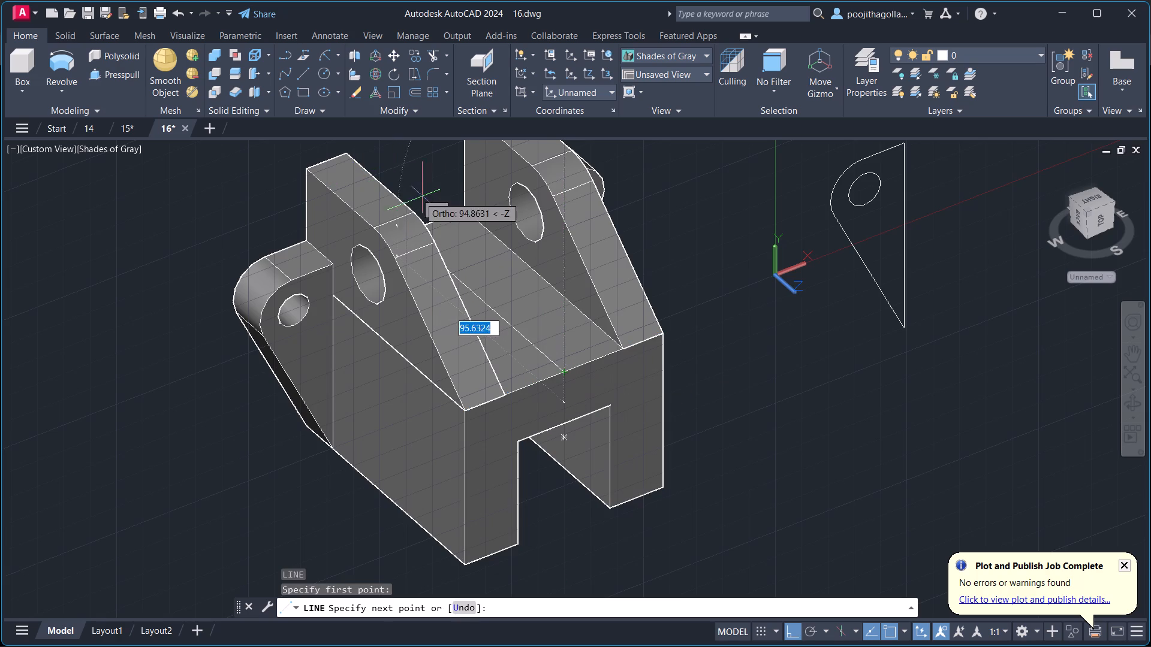
scroll(413, 194, "up", 2)
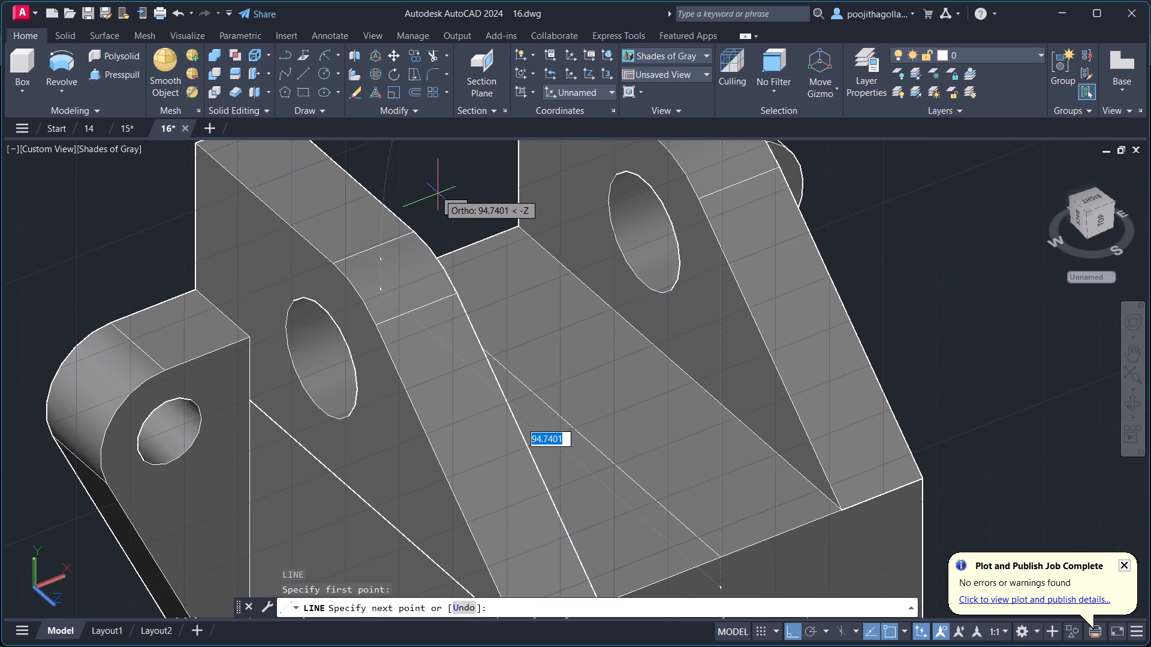
type("14.5")
key("Return")
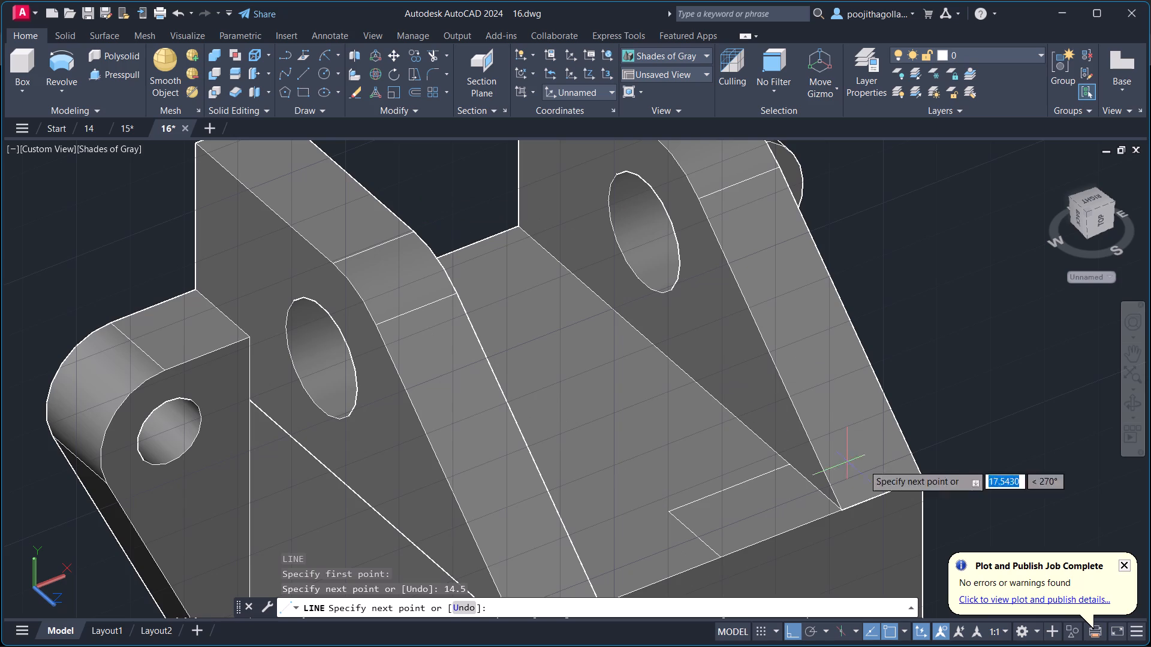
key("Escape")
Draw a circle of radius 12.5 mm on the block's top face, centred on the guide line's inner end.
middle_click_drag(815, 458, 816, 441)
key("c")
key("Return")
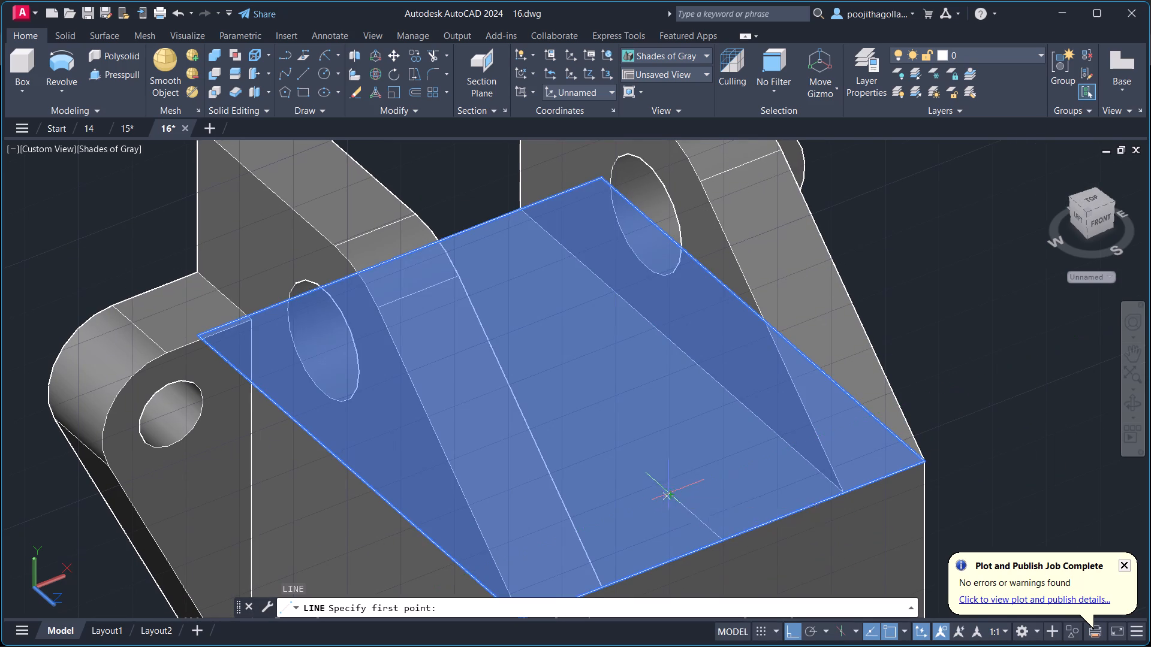
left_click(669, 494)
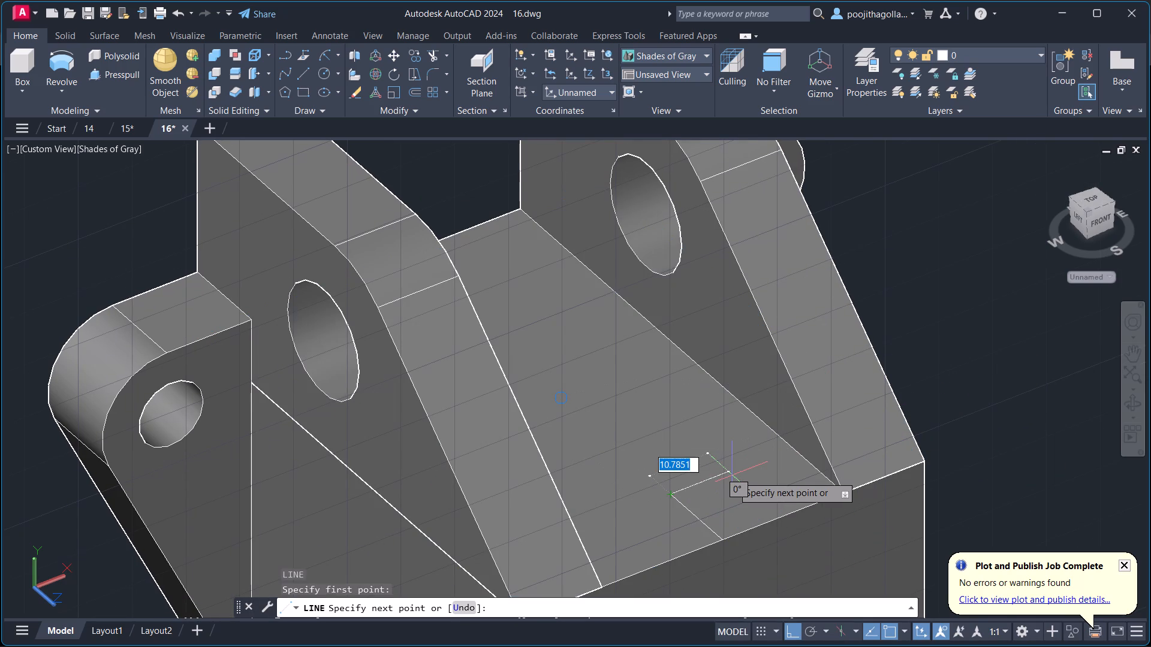
key("Escape")
key("c")
key("Return")
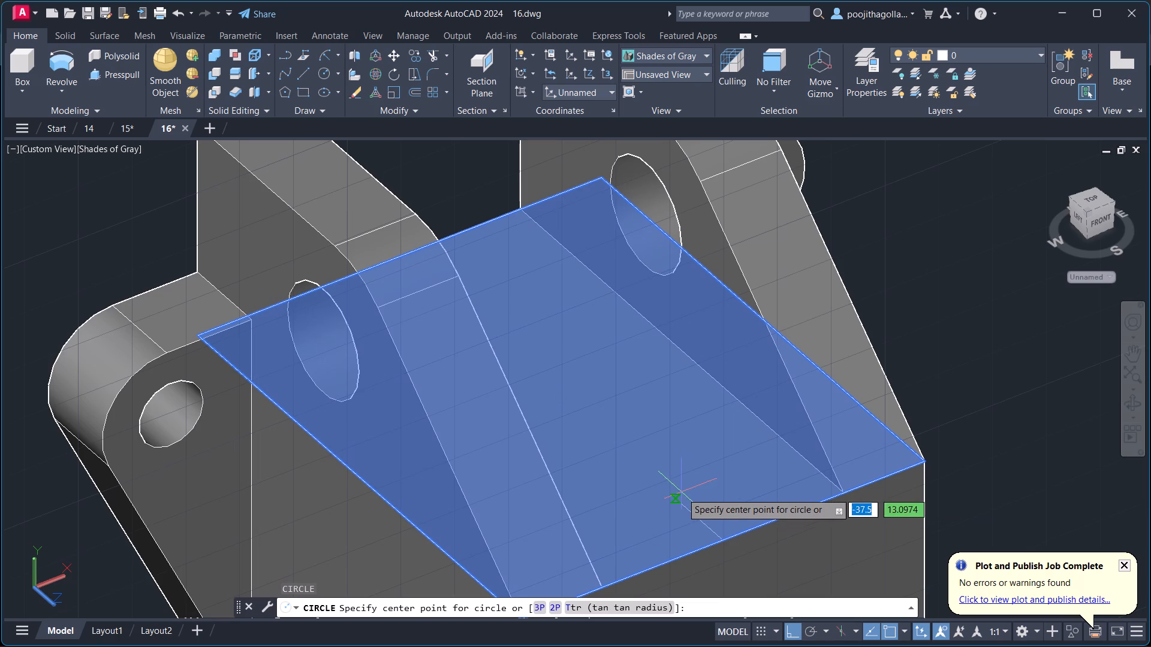
left_click(673, 497)
type("12.5")
key("Return")
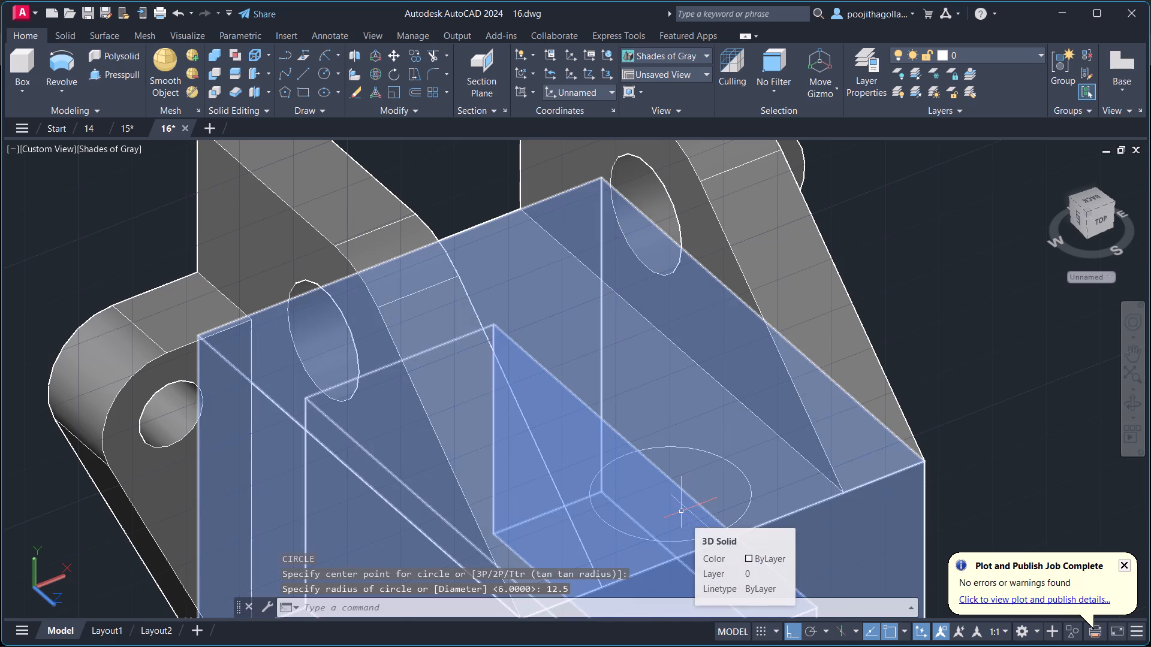
Delete the guide line inside the circle in 2D Wireframe display, and restore the Shades of Gray style.
scroll(682, 512, "down", 1)
middle_click_drag(682, 512, 687, 448)
scroll(687, 448, "up", 3)
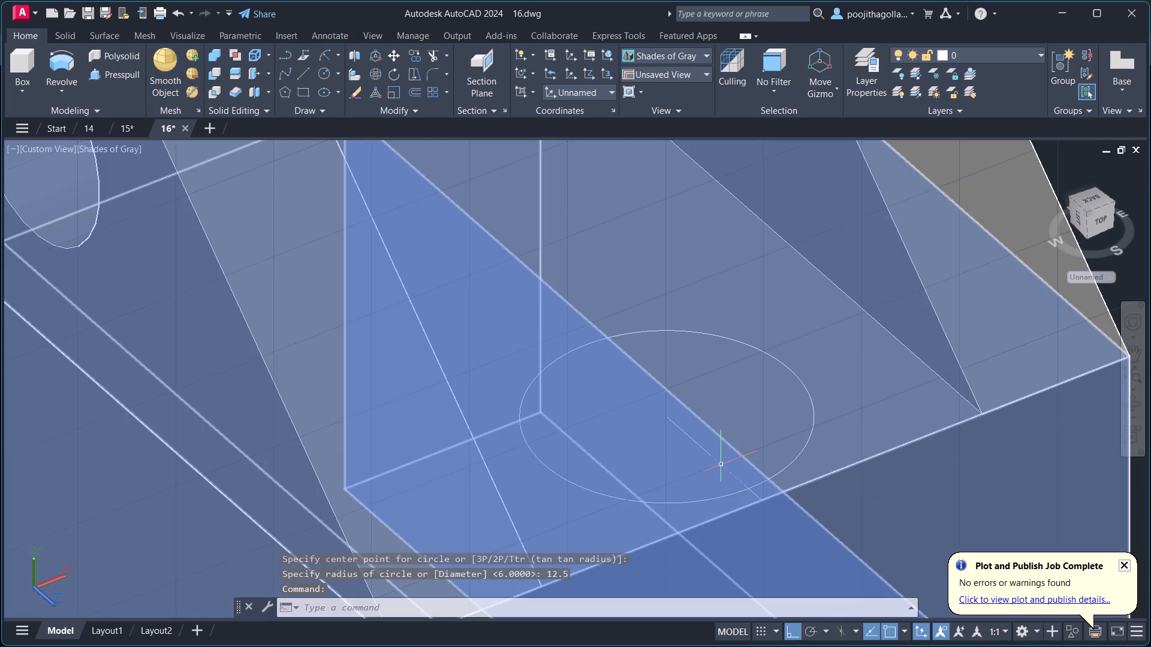
scroll(721, 465, "up", 5)
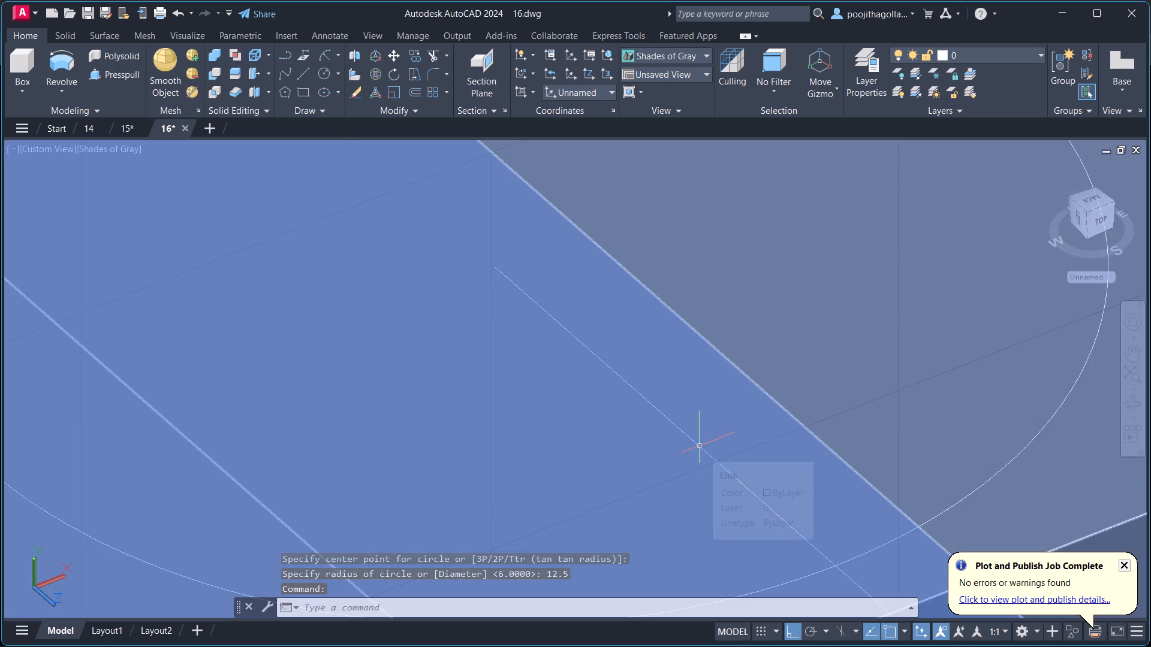
scroll(700, 446, "up", 2)
scroll(712, 474, "down", 3)
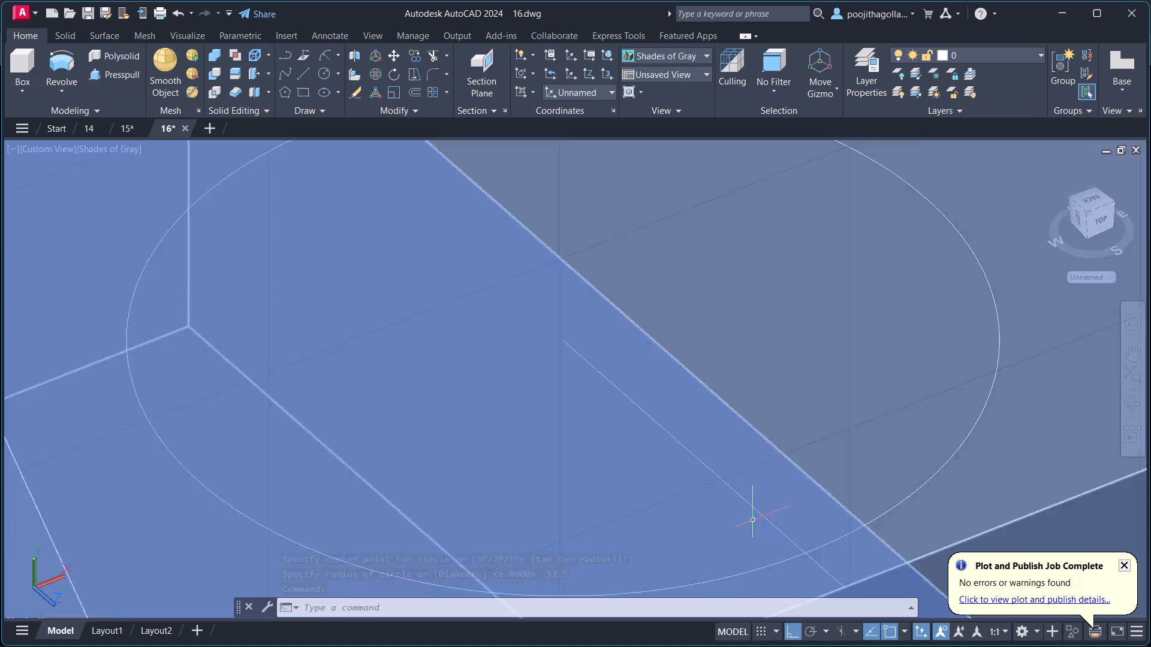
scroll(755, 525, "down", 1)
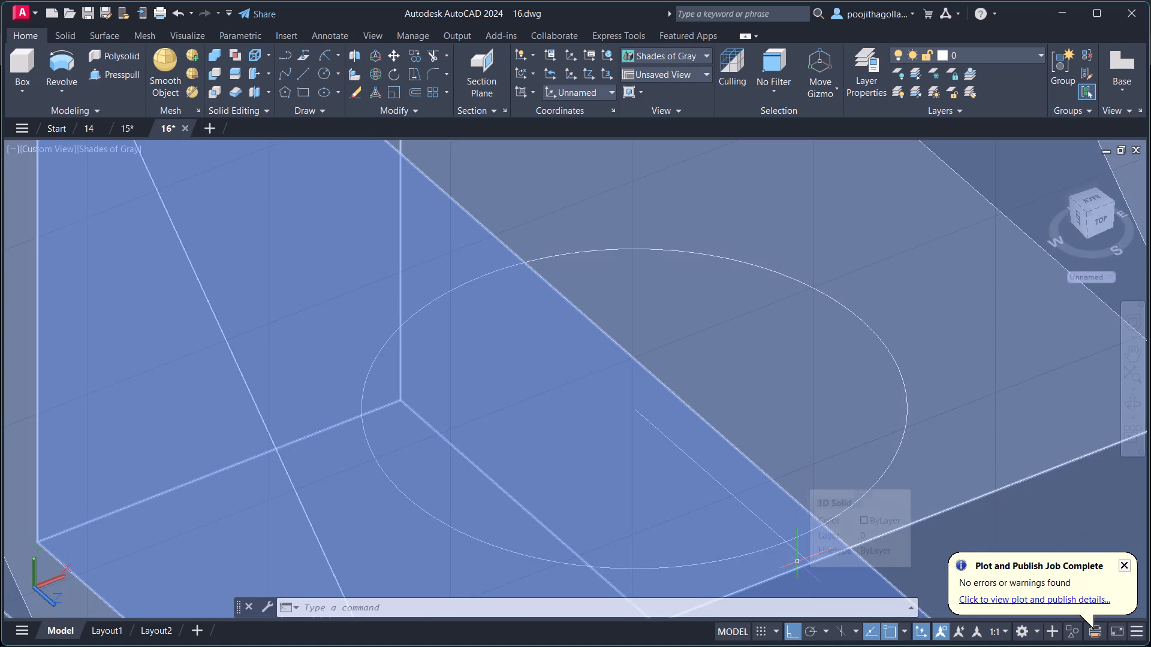
middle_click_drag(797, 562, 751, 492, "shift")
middle_click_drag(754, 500, 767, 575, "shift")
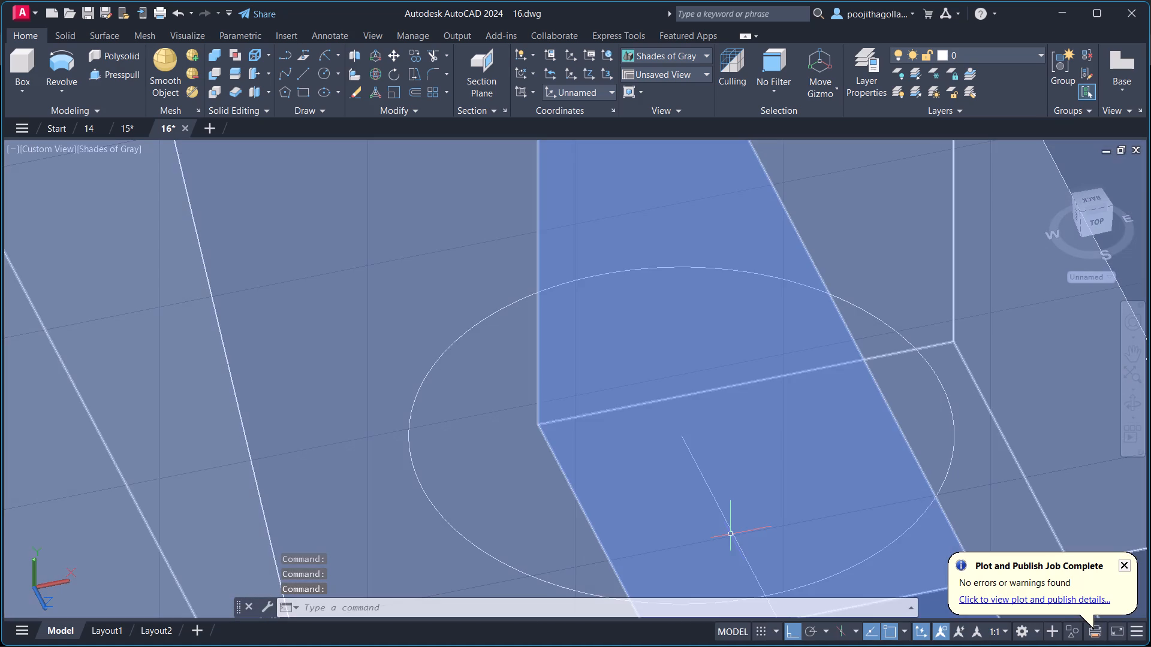
scroll(734, 540, "down", 3)
middle_click_drag(761, 567, 734, 503)
scroll(694, 483, "up", 2)
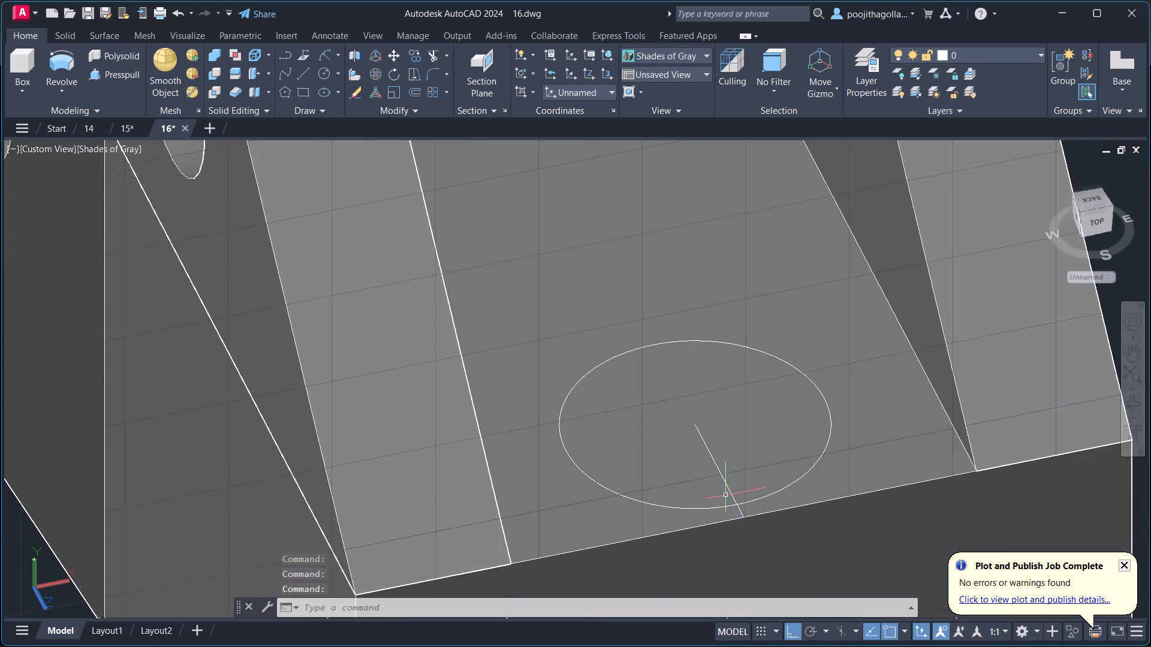
scroll(739, 507, "up", 3)
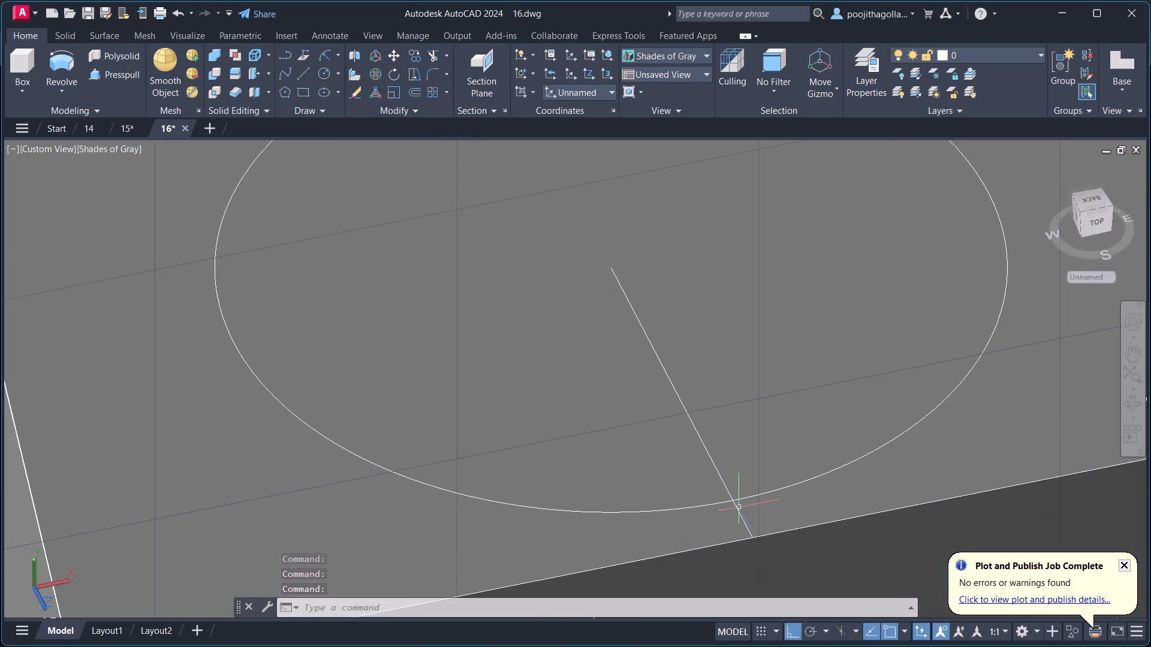
scroll(158, 510, "down", 1)
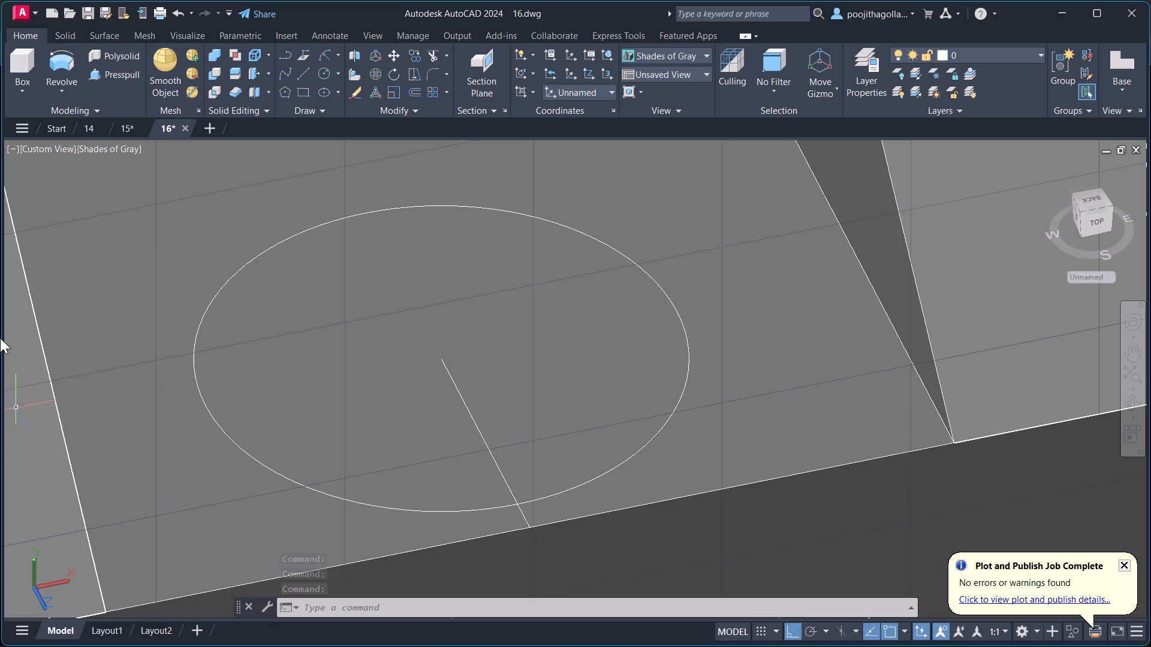
left_click(91, 149)
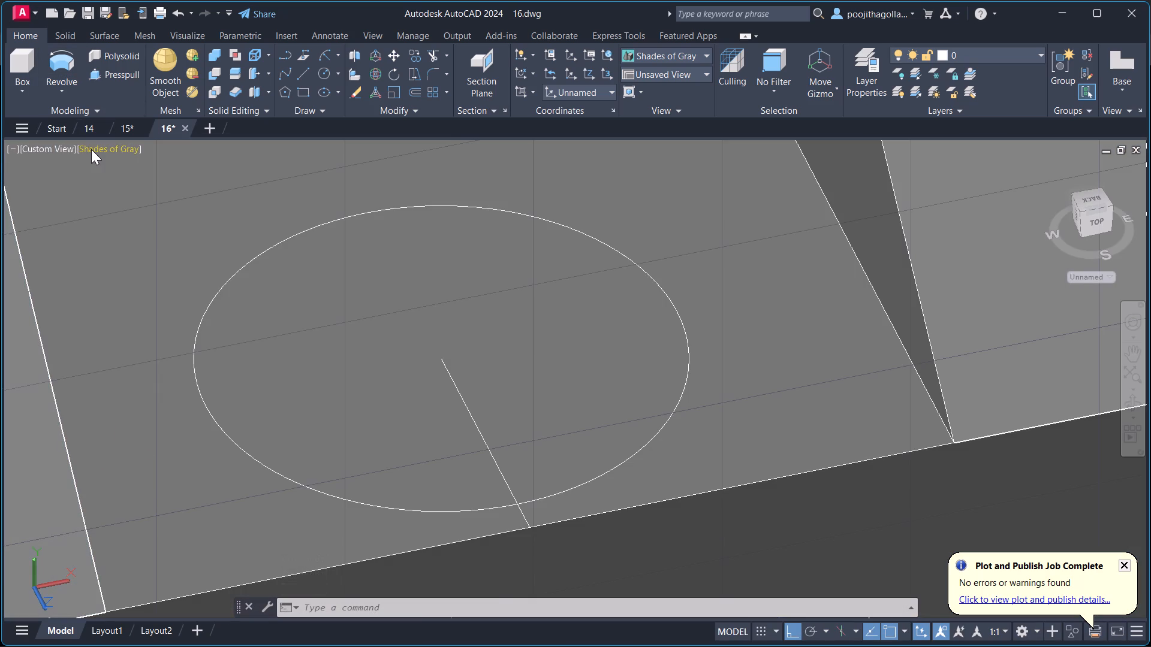
left_click(134, 185)
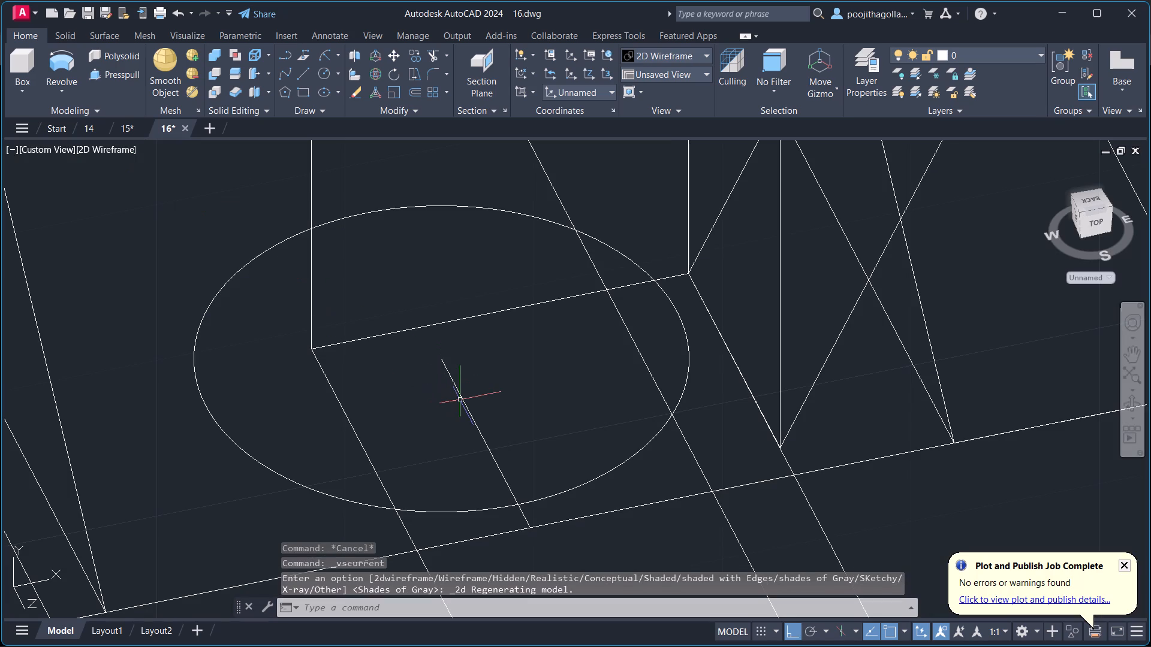
left_click(460, 400)
key("Delete")
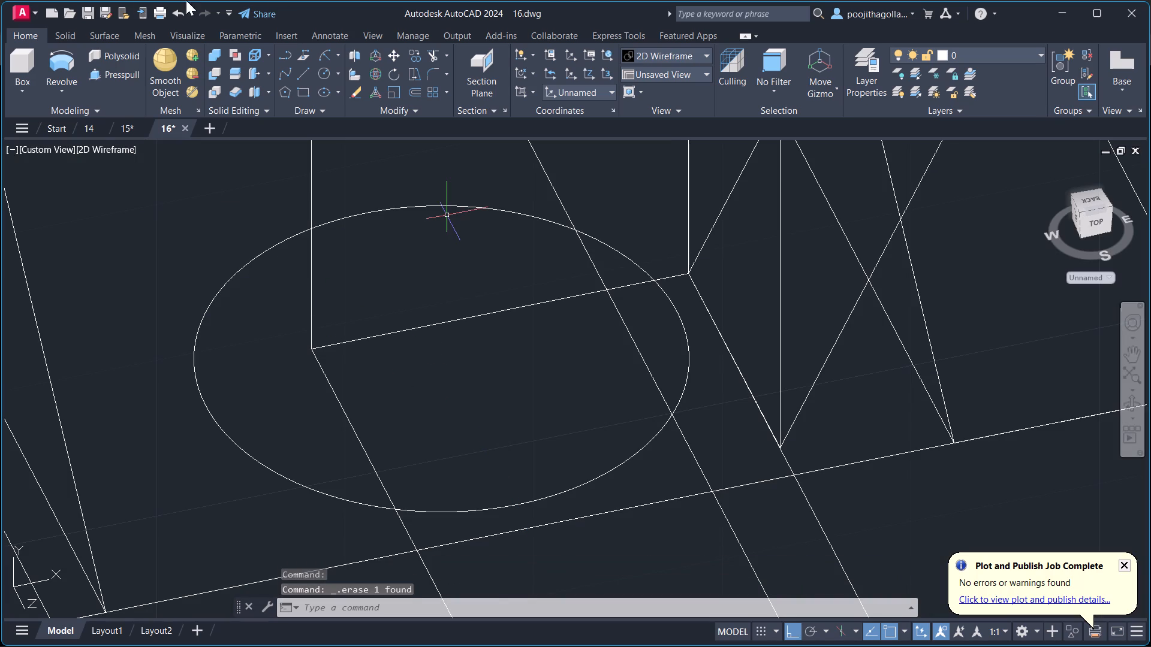
left_click(112, 142)
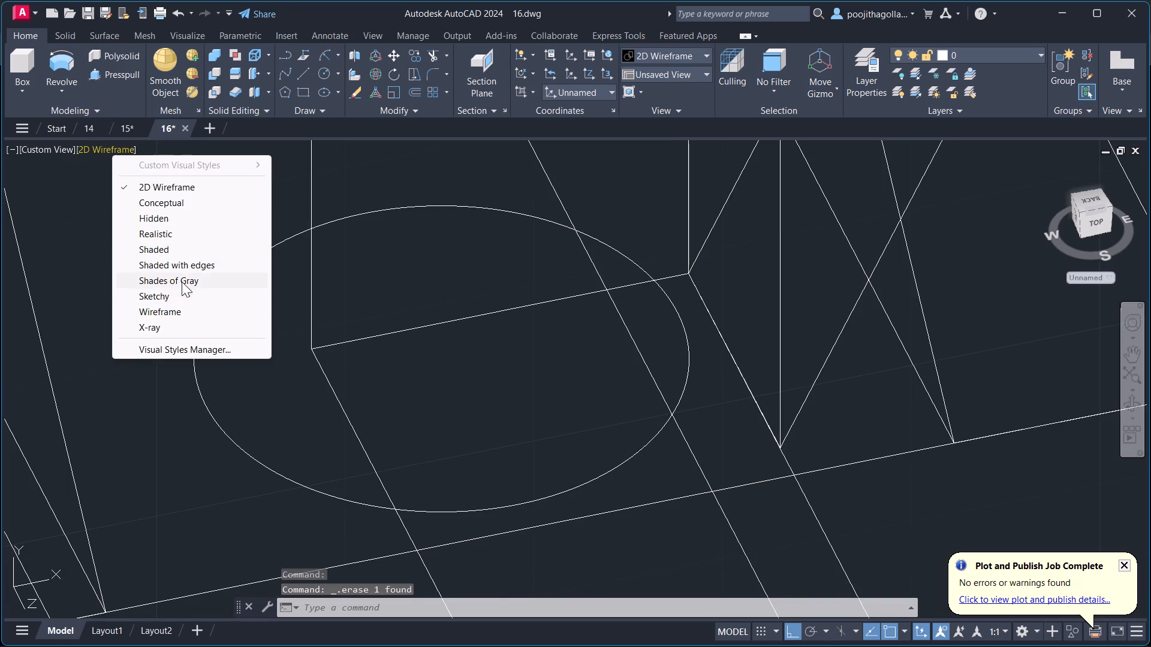
left_click(182, 282)
Presspull the circle down through the block's top into the channel opening to cut a through hole.
scroll(291, 310, "down", 3)
middle_click_drag(379, 329, 428, 267)
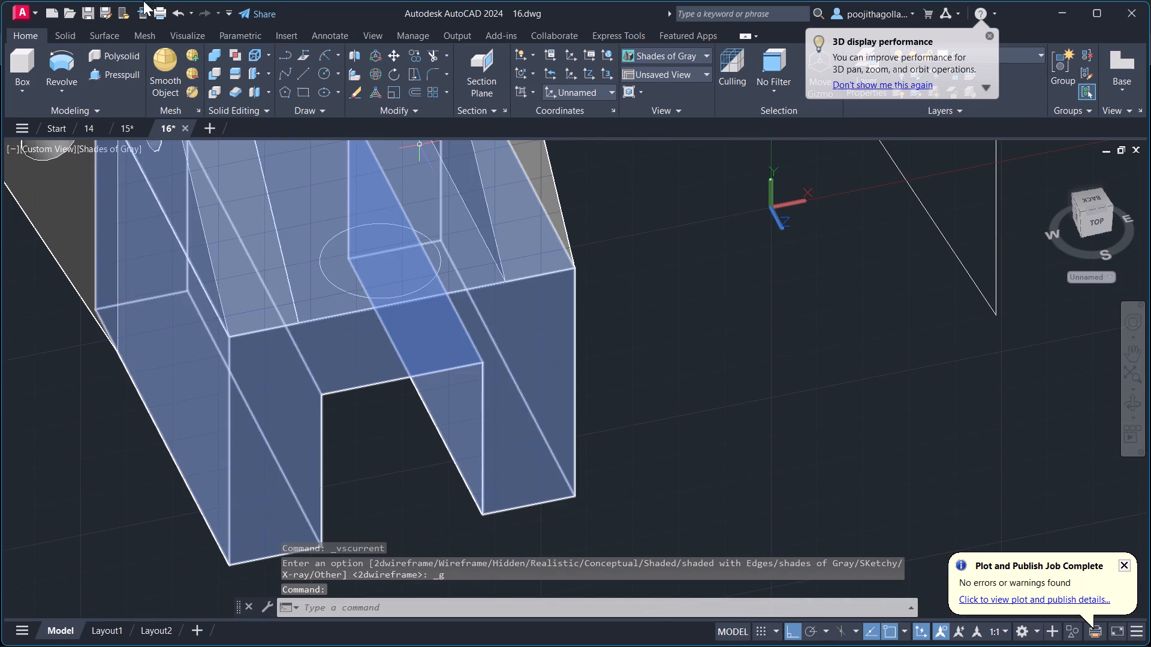
left_click(117, 79)
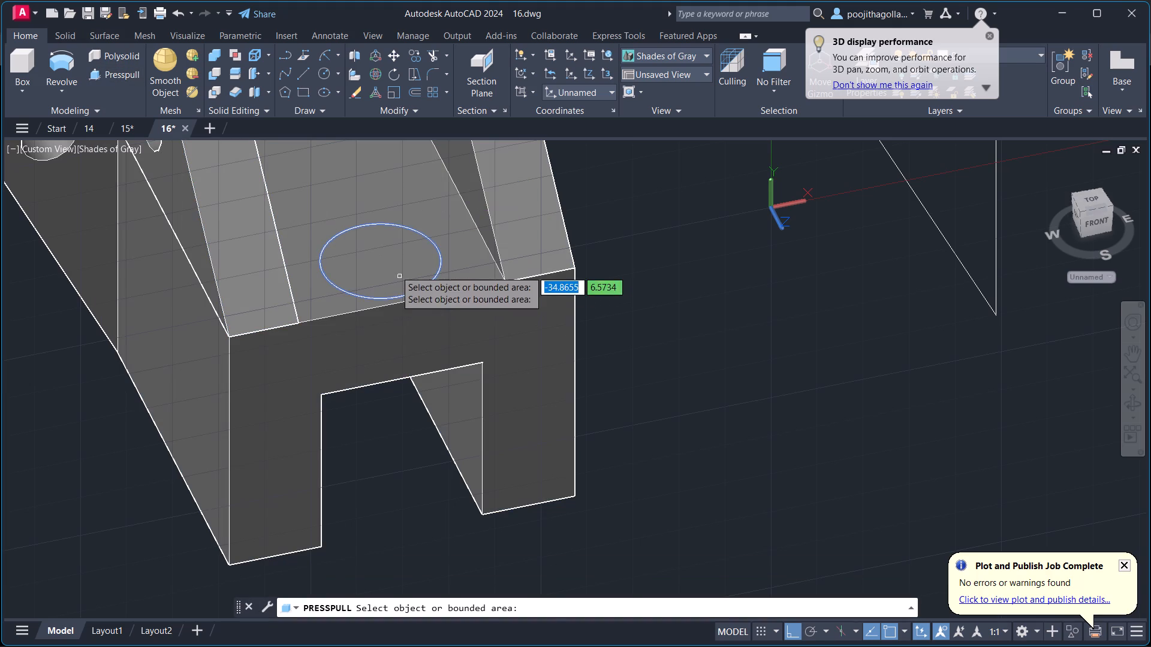
left_click(393, 267)
left_click(403, 439)
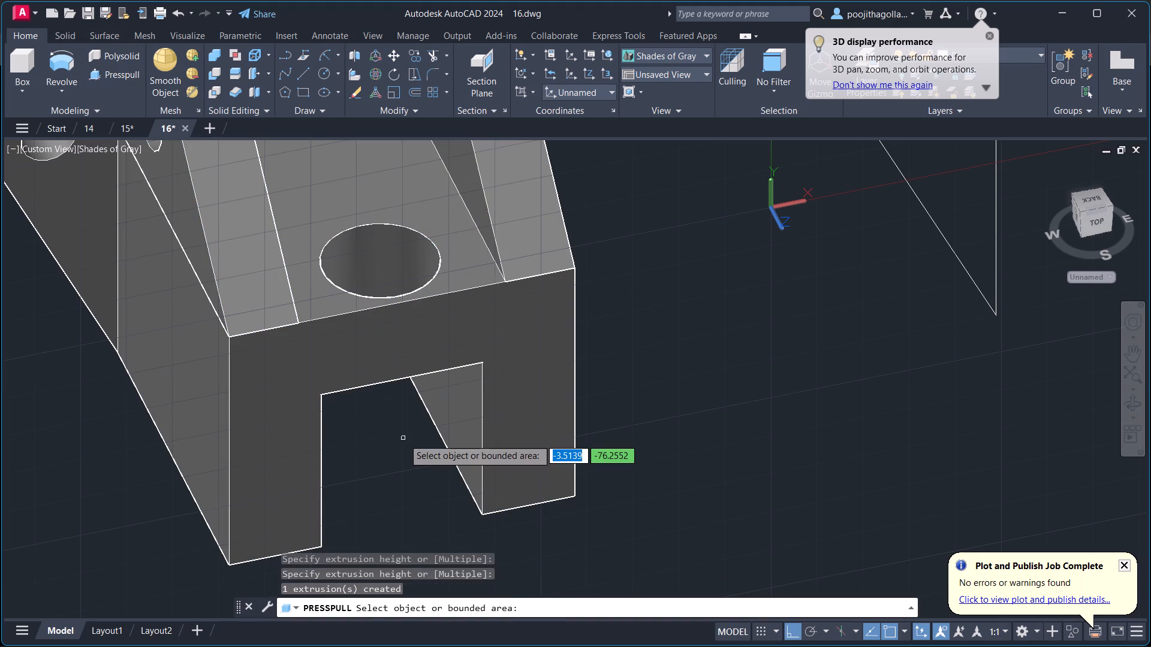
key("Escape")
Inspect the block and its new top hole from different angles.
middle_click_drag(373, 458, 457, 452)
middle_click_drag(457, 452, 531, 440, "shift")
scroll(420, 386, "down", 2)
middle_click_drag(420, 386, 403, 371)
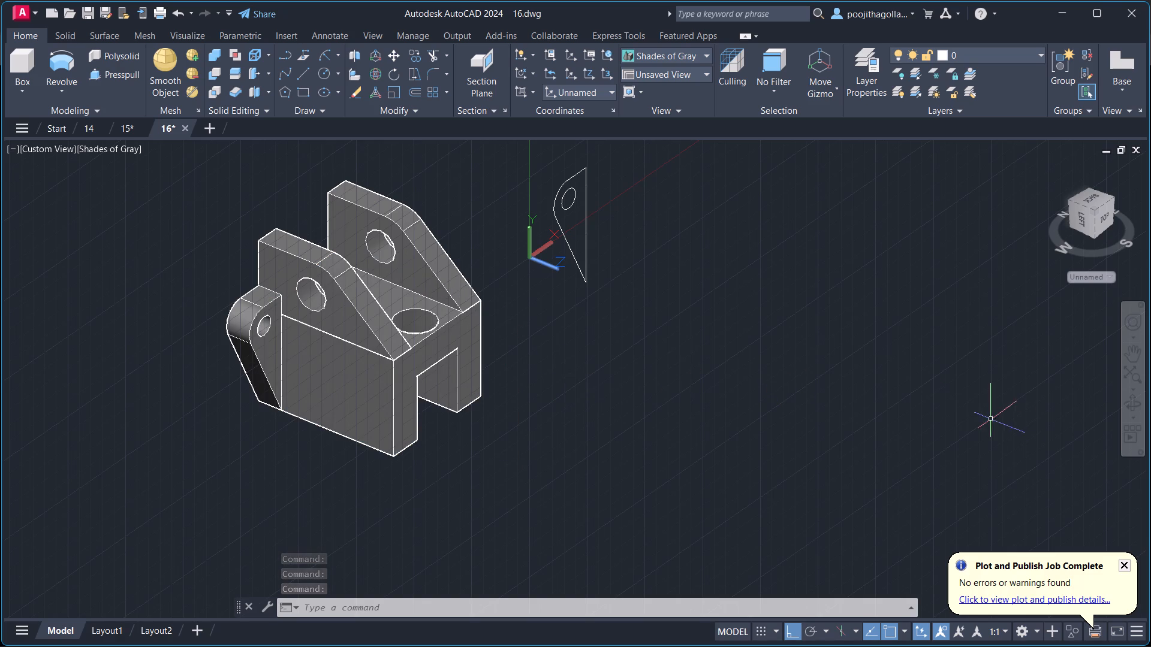
left_click(1125, 405)
left_click_drag(917, 428, 879, 415)
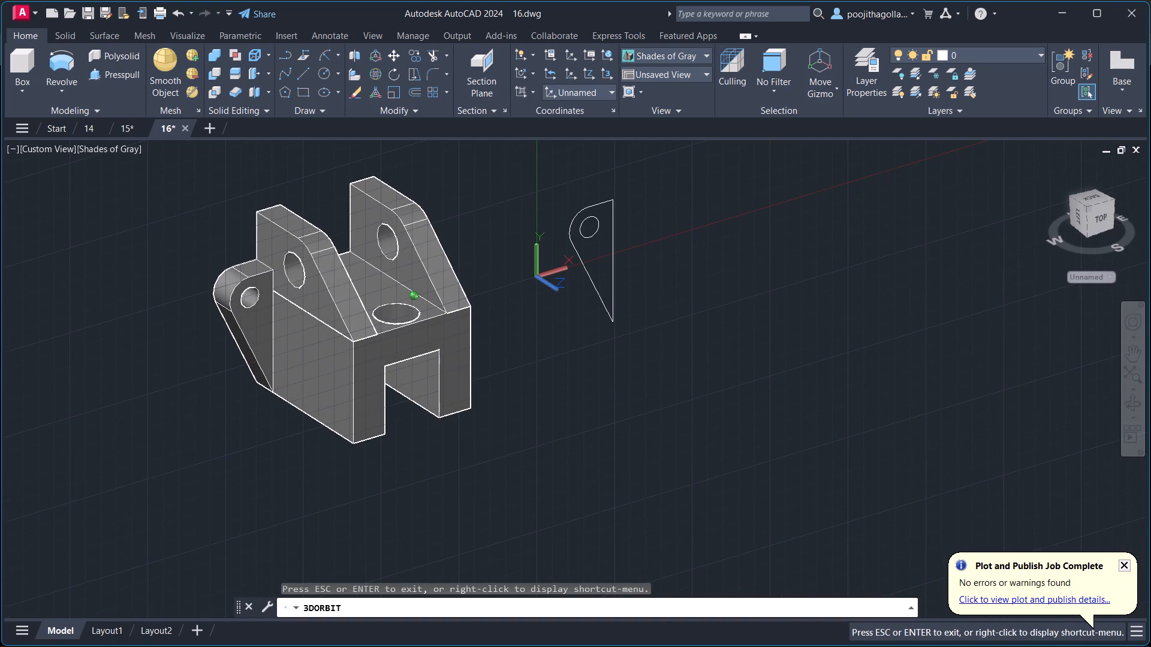
left_click_drag(879, 415, 894, 413)
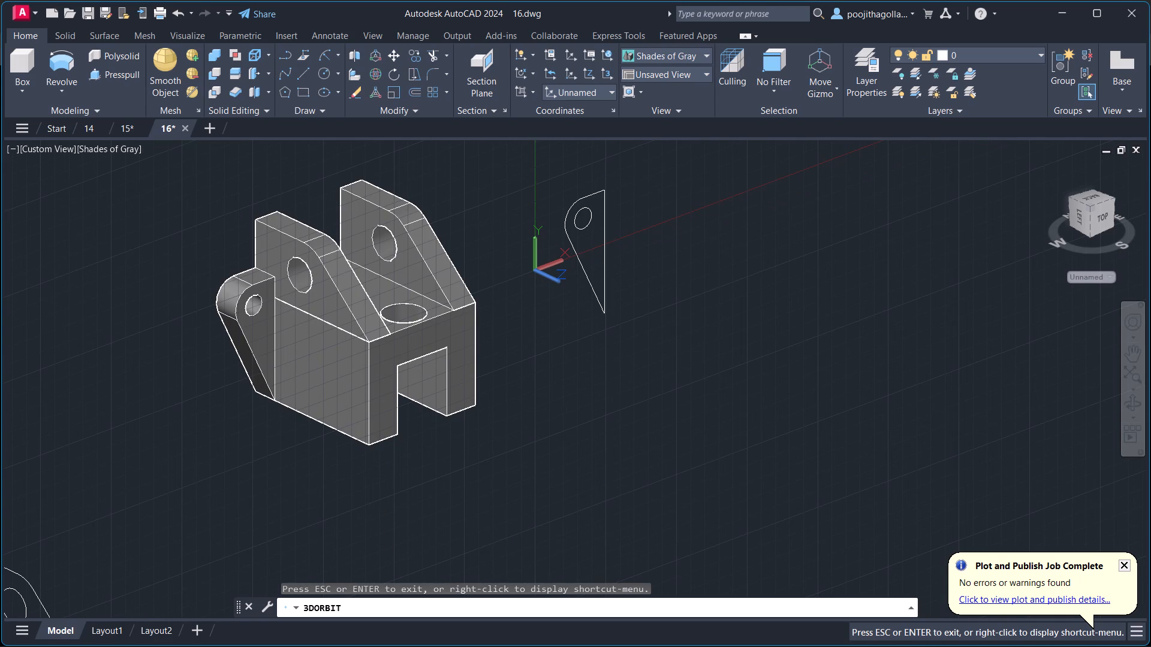
key("Escape")
Delete the leftover tapered lug profile and its circle beside the part.
left_click_drag(636, 225, 636, 235)
left_click(595, 297)
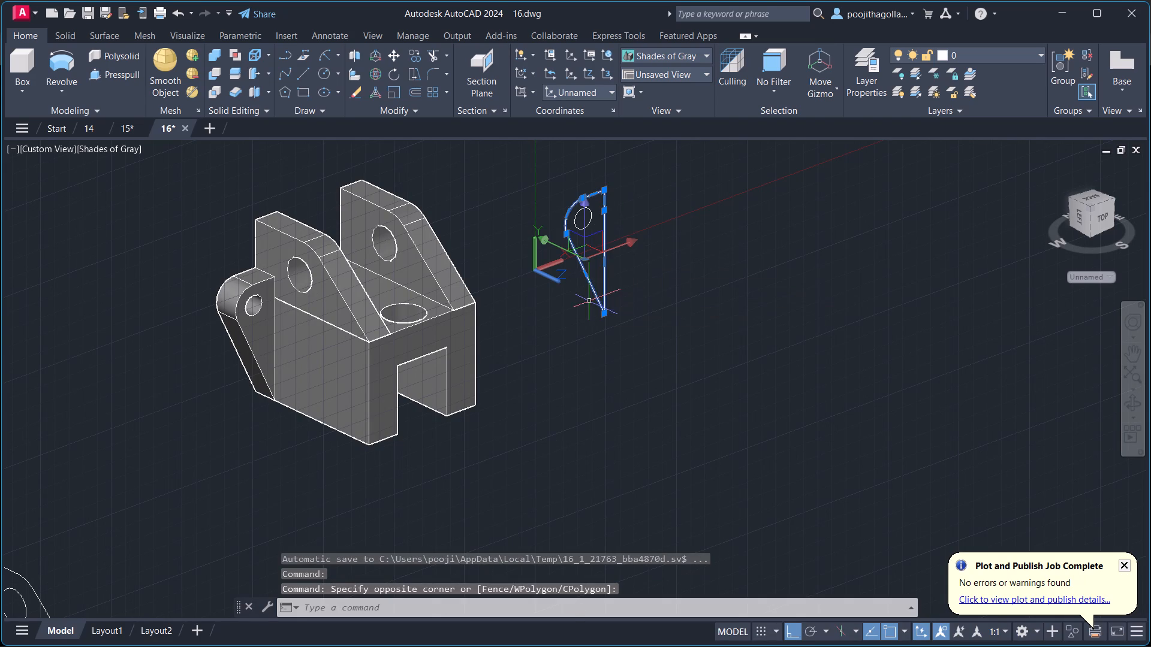
scroll(594, 244, "up", 3)
left_click(605, 186)
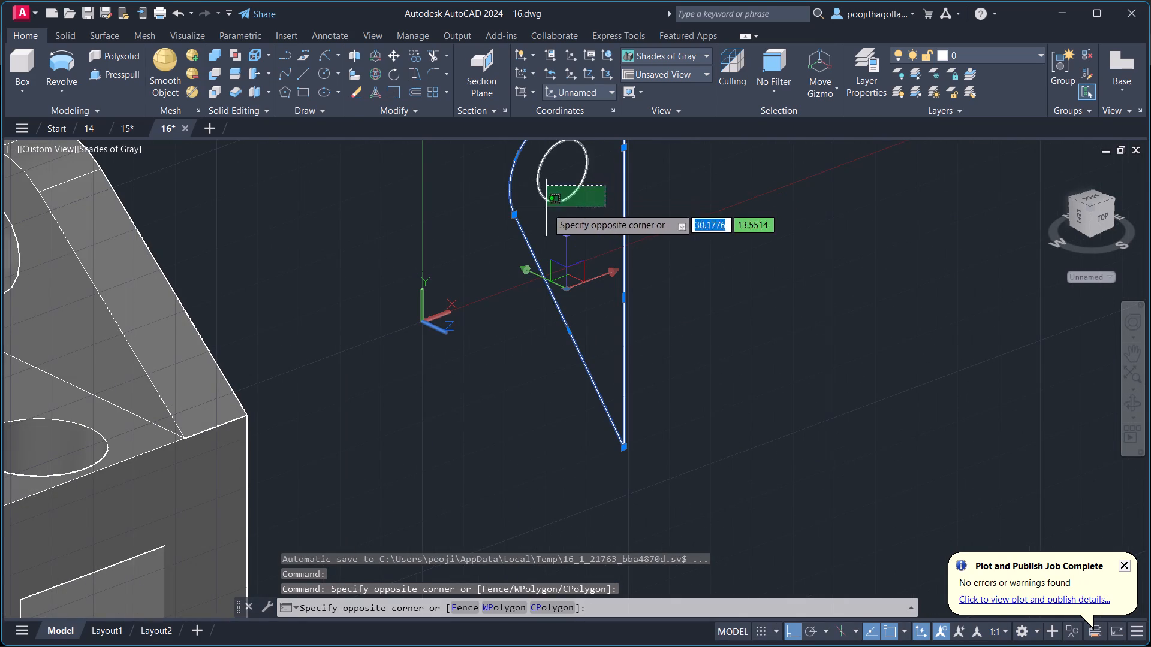
left_click(547, 208)
key("Delete")
Union the block, the sloped plates and the side lugs into a single solid.
scroll(513, 228, "down", 2)
middle_click_drag(461, 324, 608, 362)
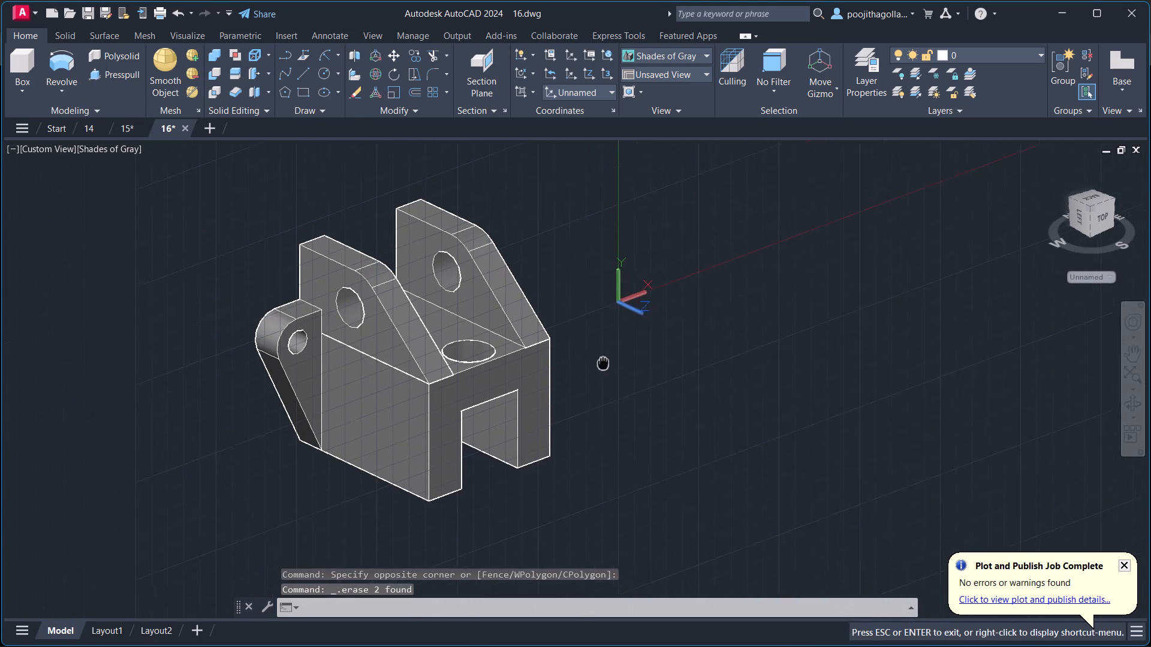
middle_click_drag(608, 362, 622, 373)
key("u")
key("n")
key("i")
key("Return")
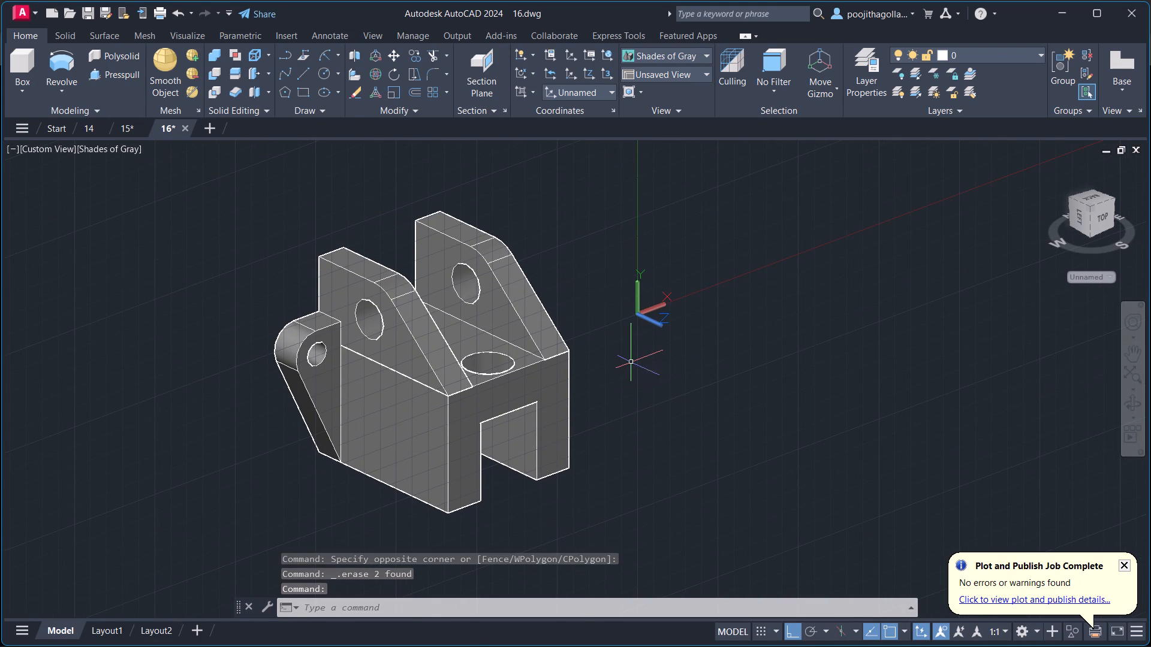
left_click(642, 218)
left_click(162, 488)
key("Return")
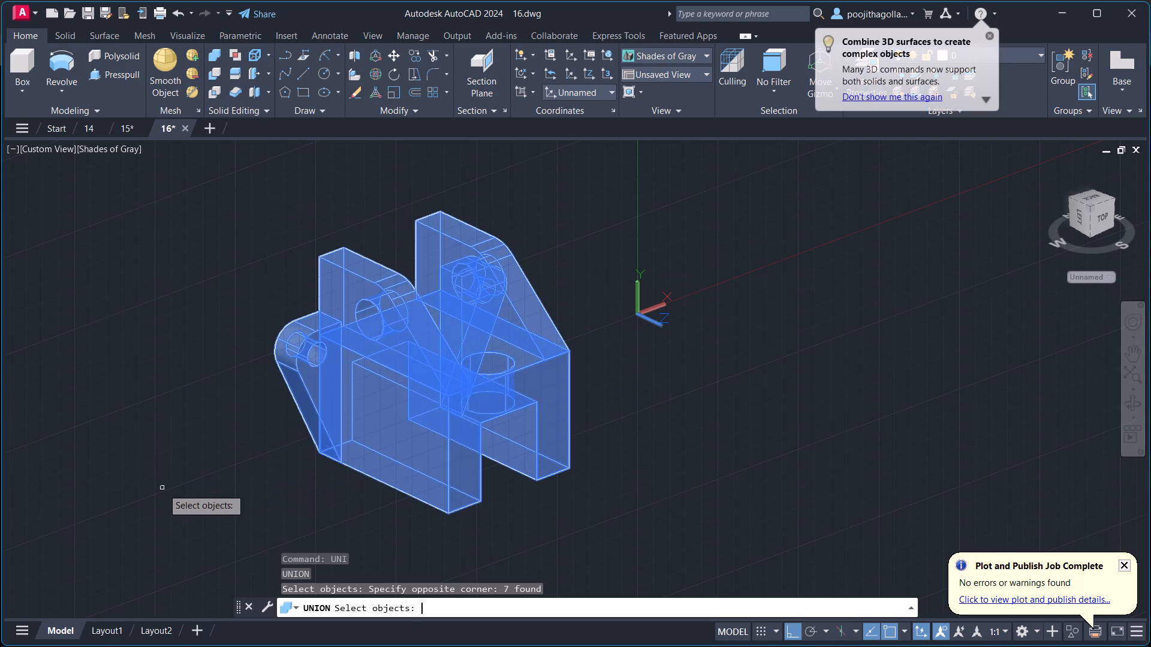
Delete the leftover sloped plate profile and its circle lying away from the part.
middle_click_drag(450, 436, 445, 461)
scroll(448, 465, "down", 2)
middle_click_drag(451, 471, 444, 407)
left_click_drag(345, 446, 335, 455)
left_click(205, 541)
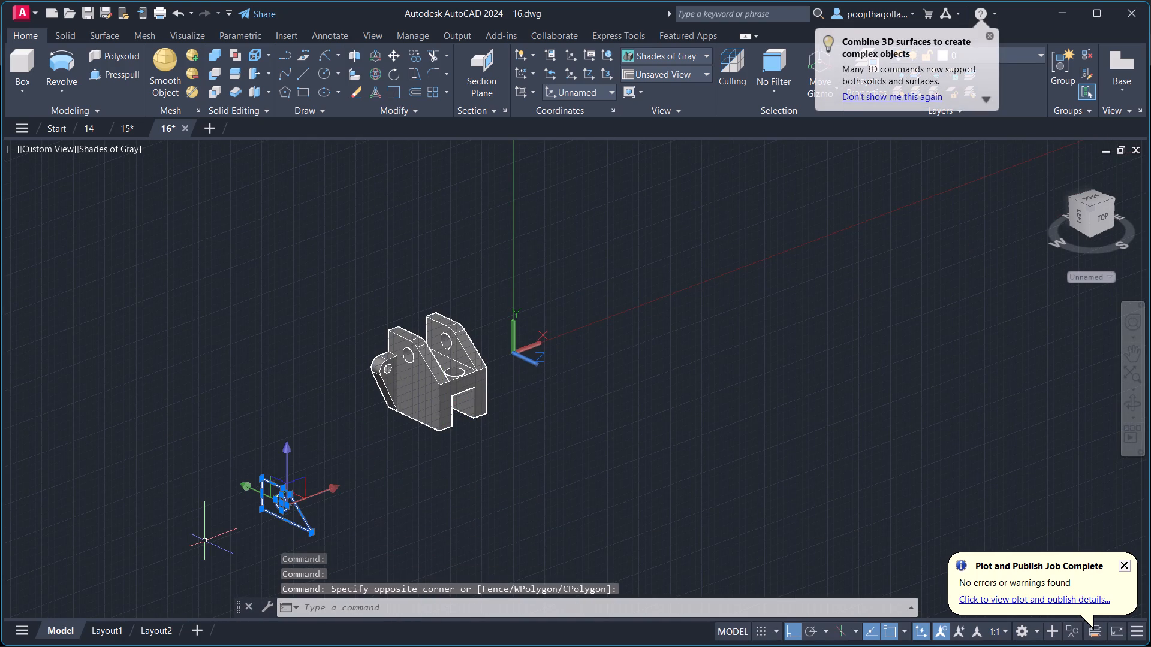
key("Delete")
Examine the finished part and the surrounding drawing area for remaining geometry.
scroll(279, 539, "down", 1)
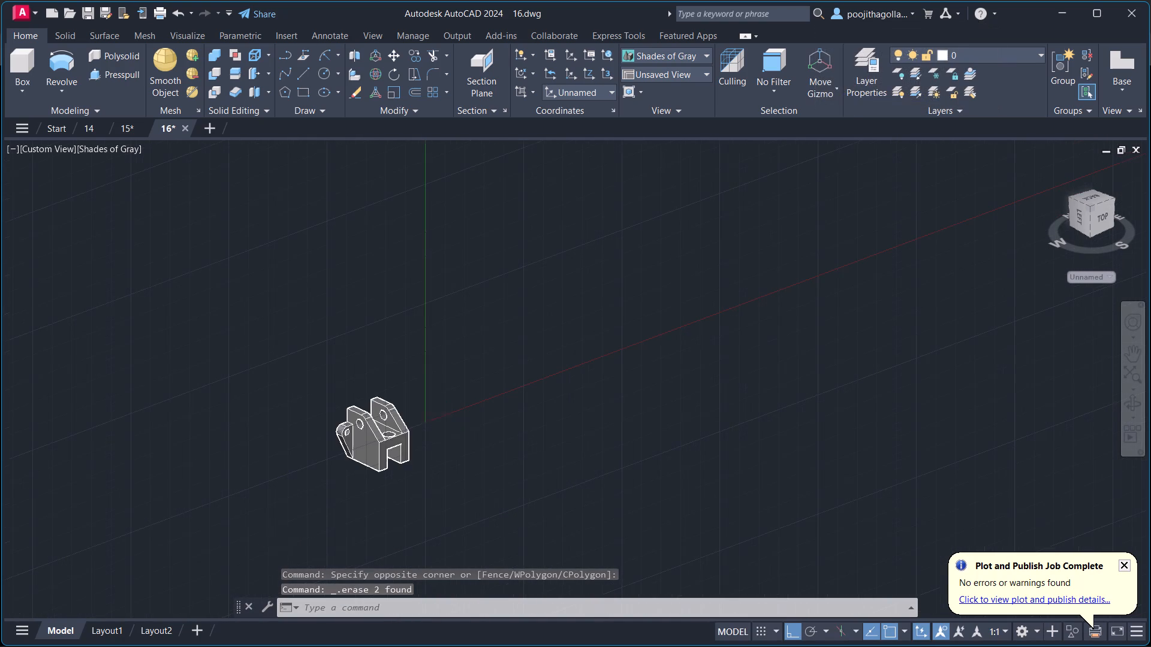
scroll(433, 483, "up", 2)
scroll(340, 423, "up", 3)
middle_click_drag(340, 423, 451, 494)
scroll(457, 473, "down", 1)
middle_click_drag(457, 473, 516, 425)
scroll(516, 425, "up", 1)
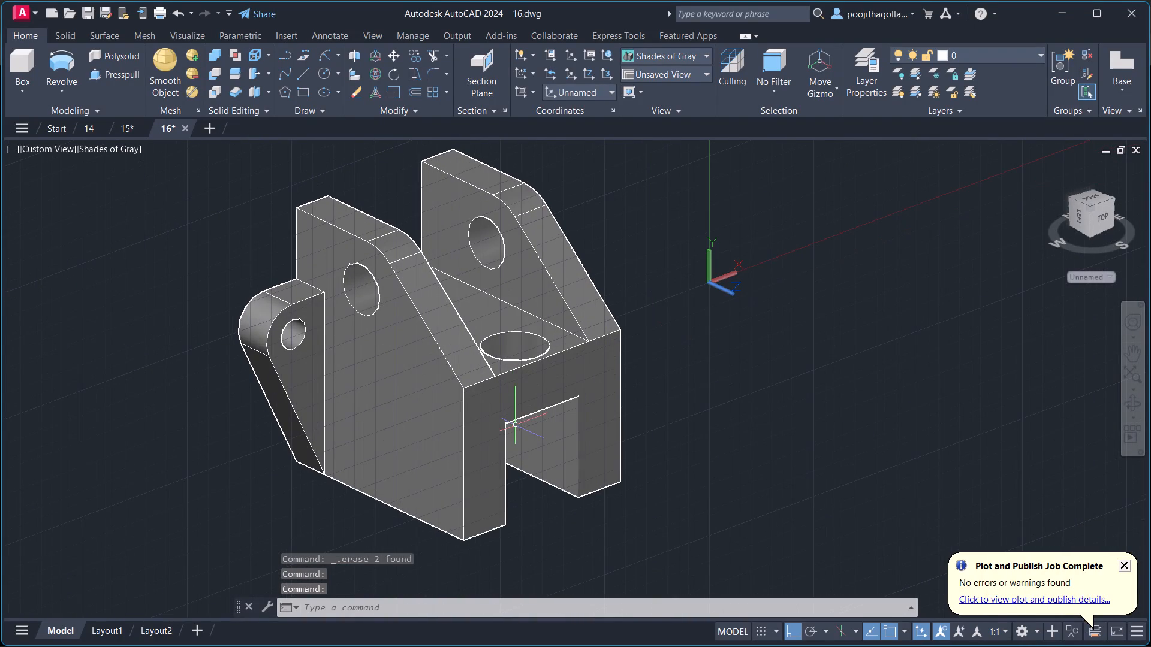
Save the drawing.
key("ctrl+s")
key("ctrl+s")
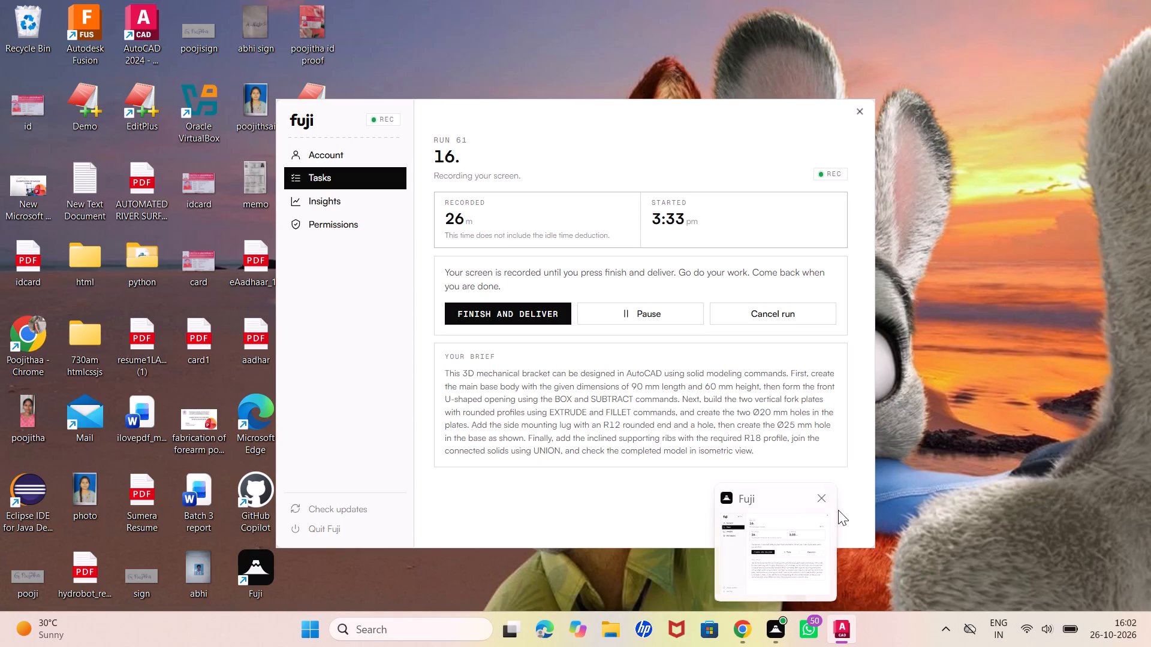
Save the drawing of the finished bracket.
scroll(430, 385, "up", 1)
middle_click_drag(468, 373, 501, 422)
scroll(501, 422, "down", 2)
middle_click_drag(516, 438, 510, 386)
scroll(510, 384, "up", 1)
middle_click_drag(528, 386, 528, 408)
scroll(570, 400, "up", 1)
middle_click_drag(570, 400, 568, 431)
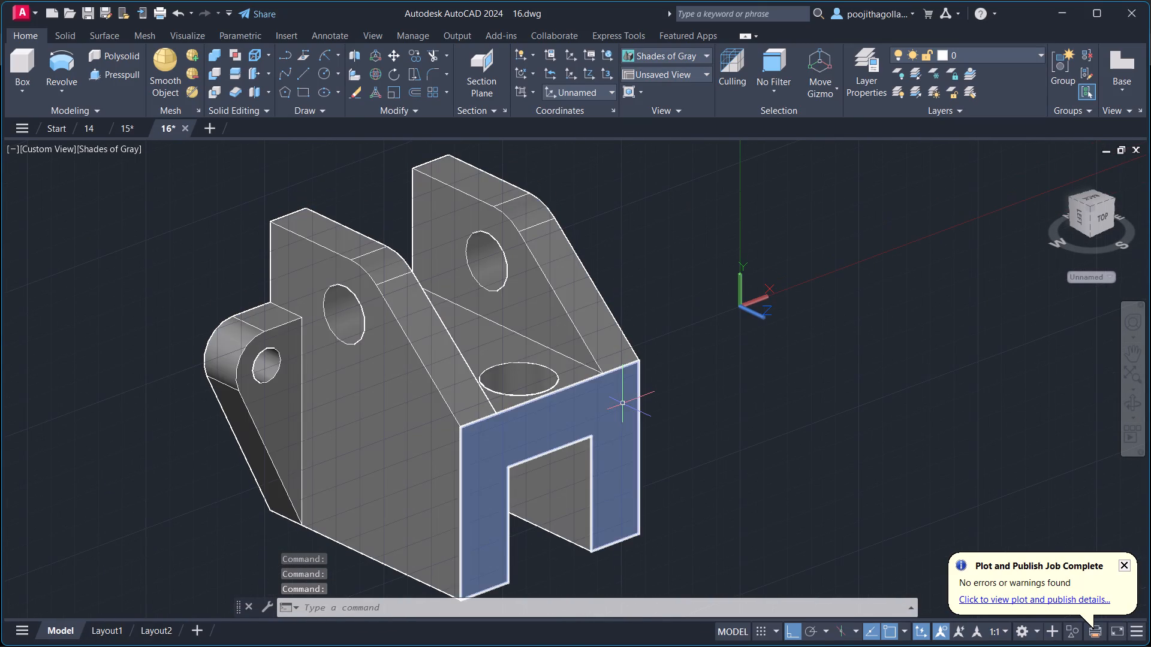
key("ctrl+s")
Set up a single-sheet plot, centred on the paper, using the AutoCAD PDF (High Quality Print) plotter.
scroll(581, 419, "down", 1)
middle_click_drag(587, 431, 580, 409)
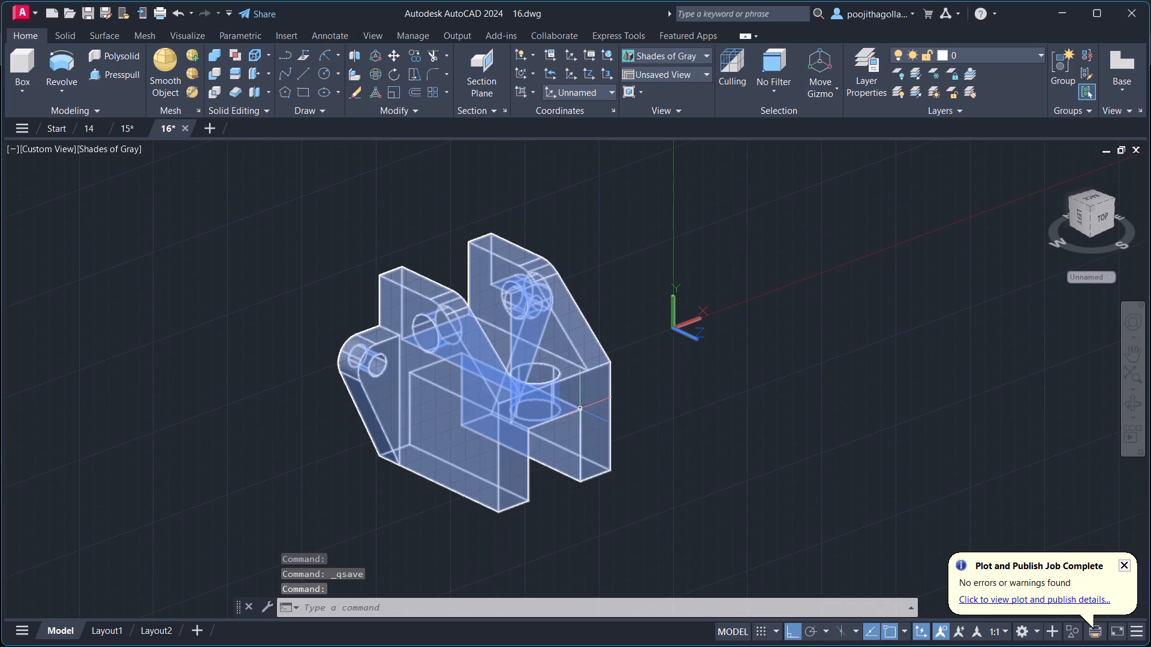
key("ctrl+p")
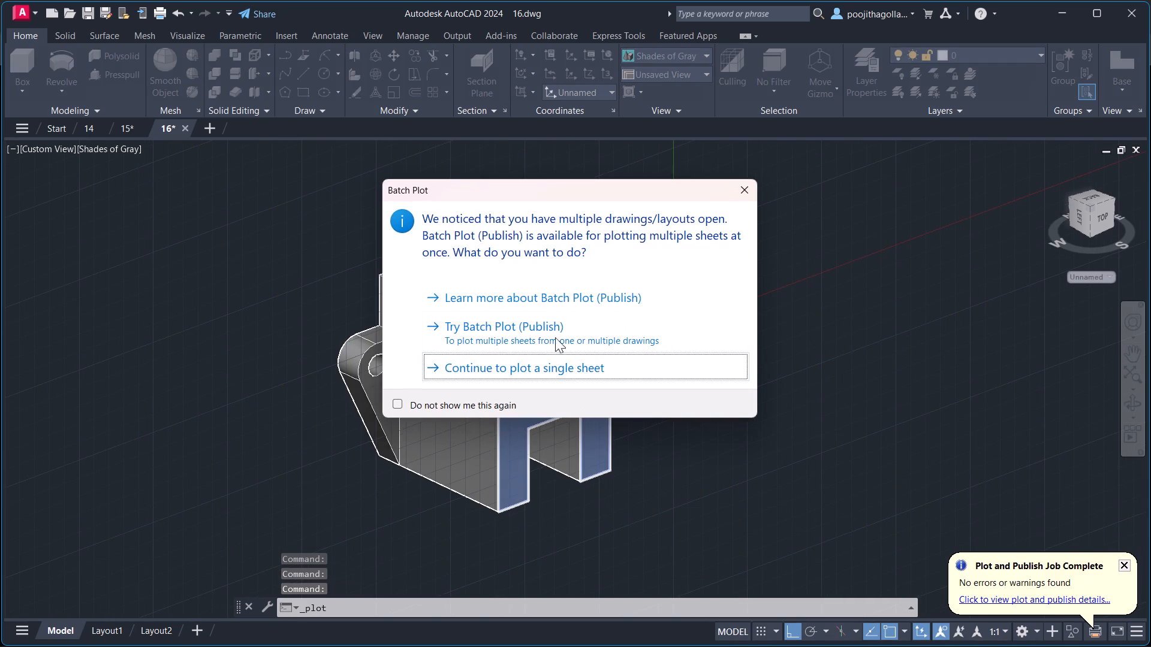
left_click(742, 188)
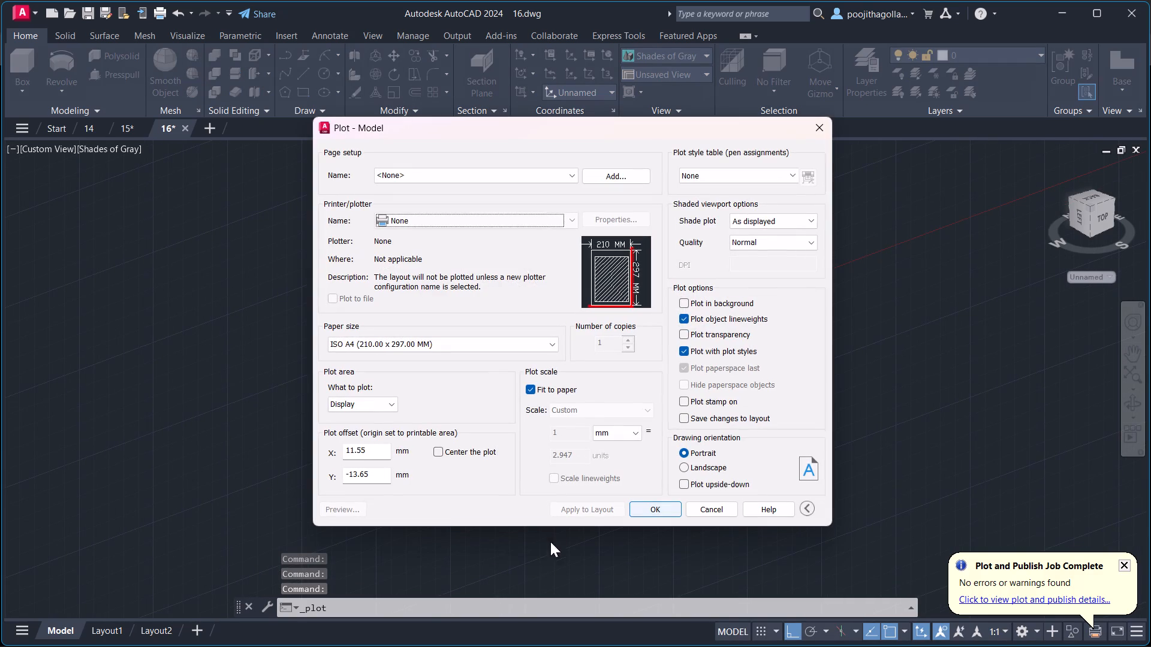
left_click(441, 455)
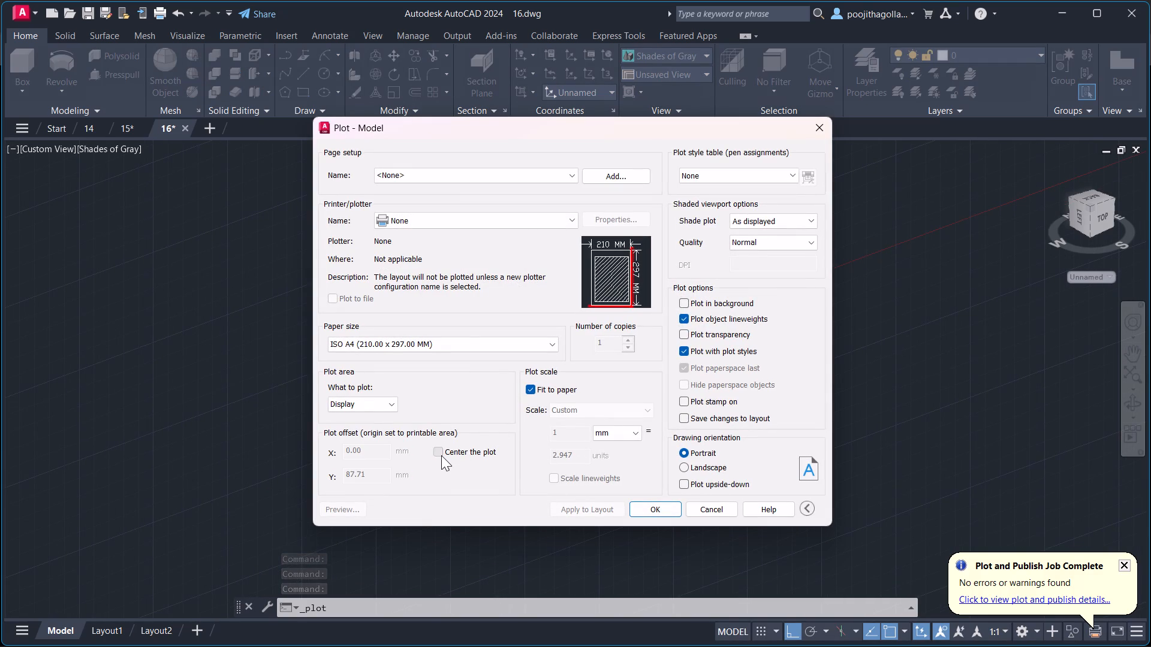
left_click(574, 216)
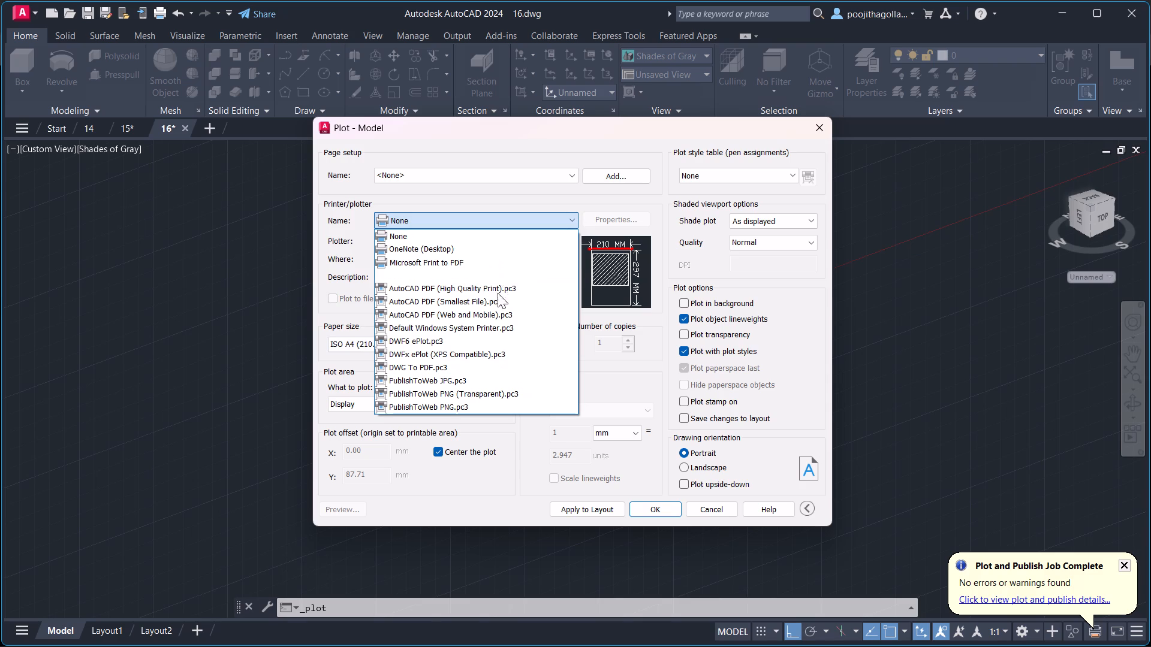
left_click(472, 289)
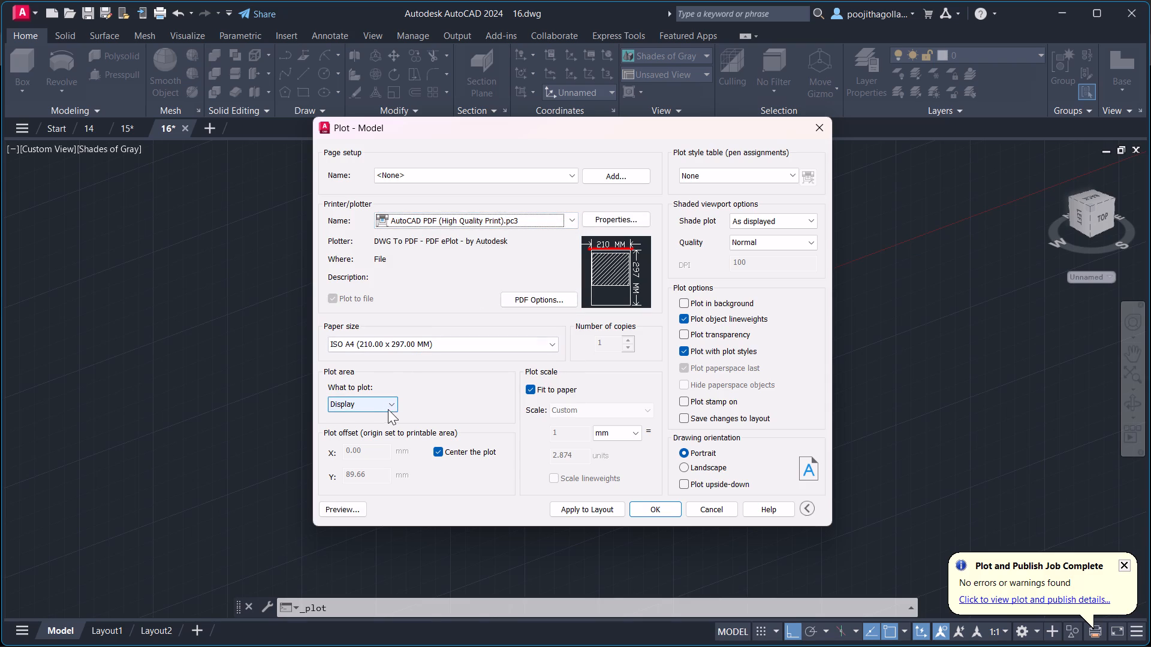
Set the plot area to a window enclosing the whole bracket.
left_click(394, 405)
left_click(358, 442)
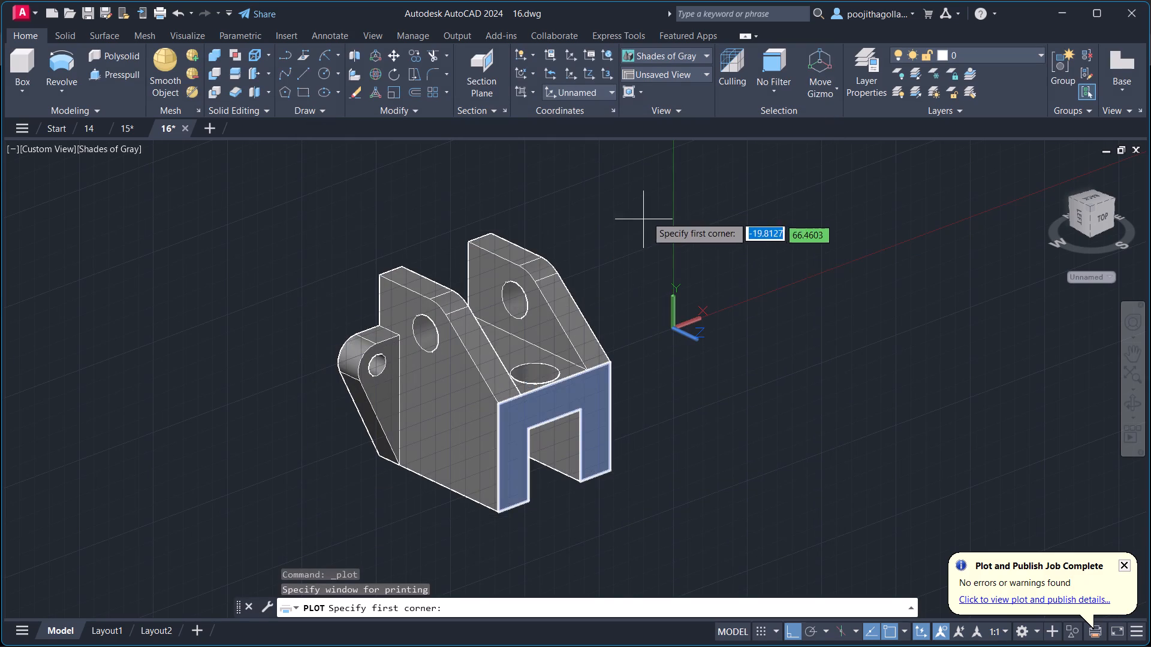
left_click(649, 215)
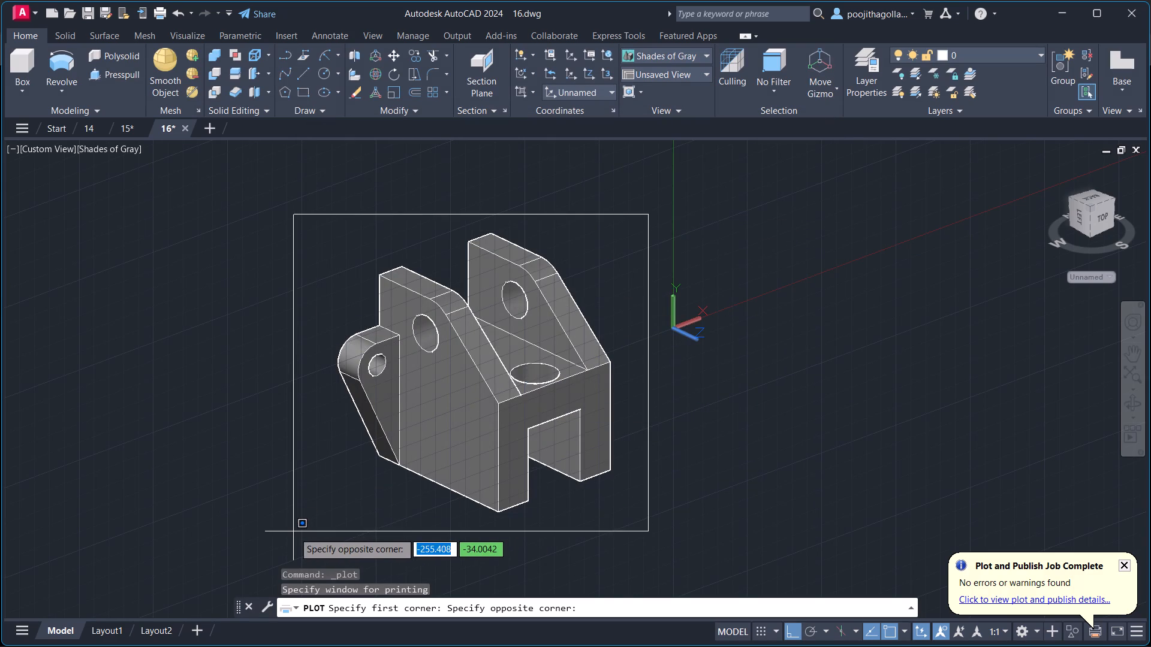
left_click_drag(294, 532, 655, 509)
Preview the plot, save it as 16-Model.pdf in the CAD folder, and close the resulting PDF.
left_click(337, 510)
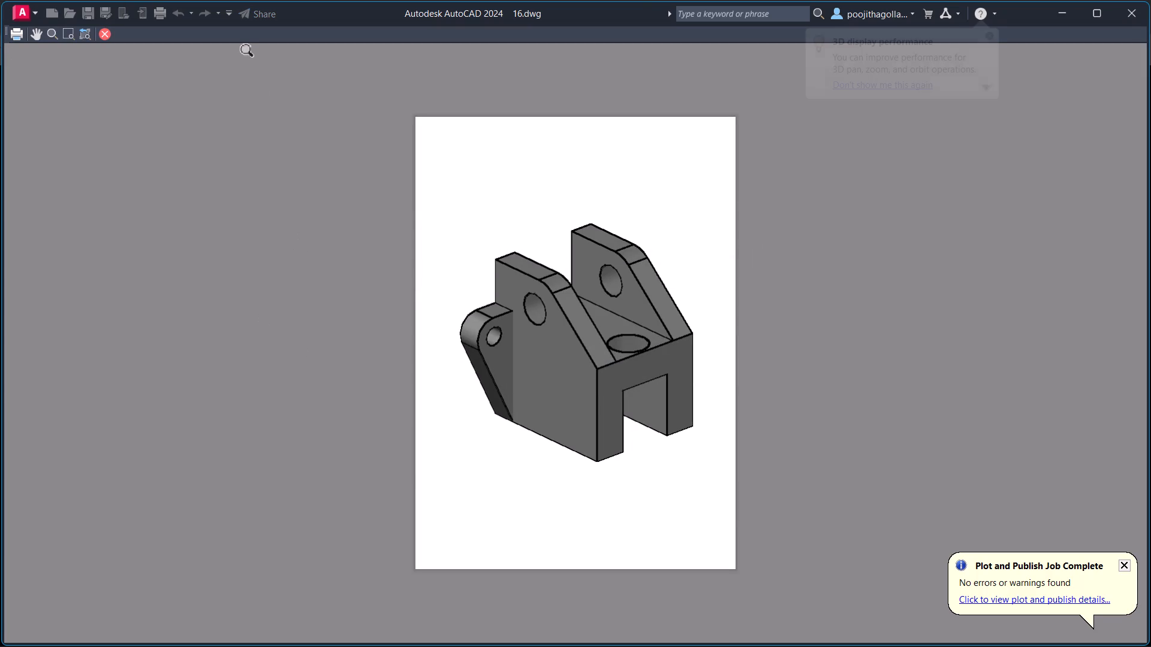
left_click(18, 32)
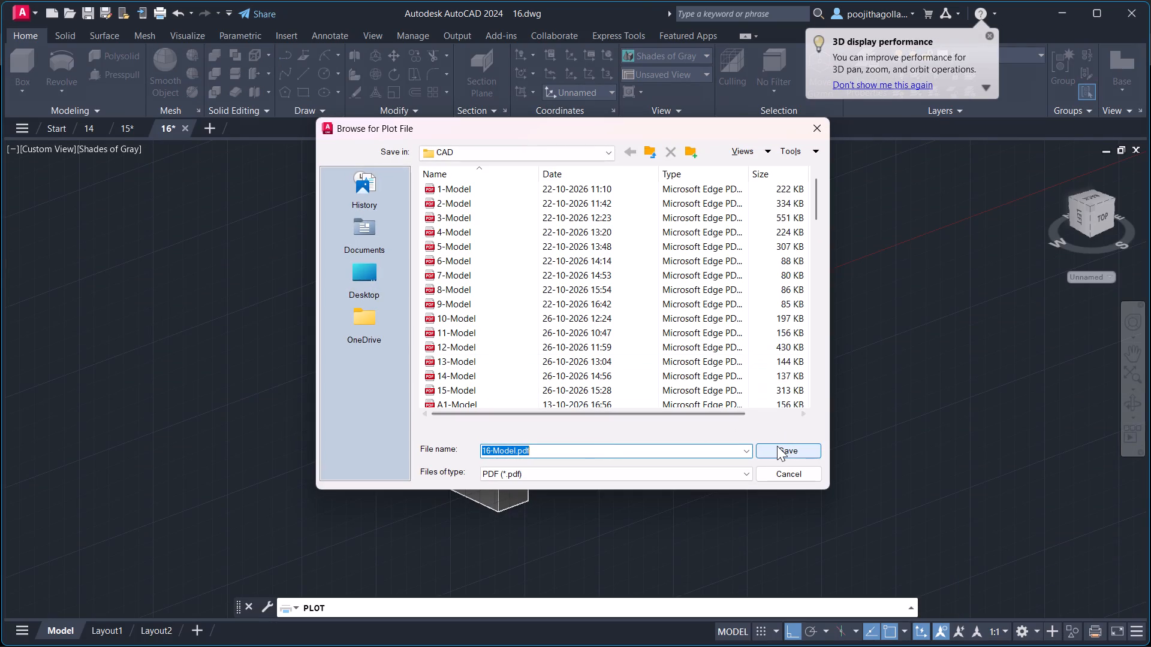
left_click(777, 446)
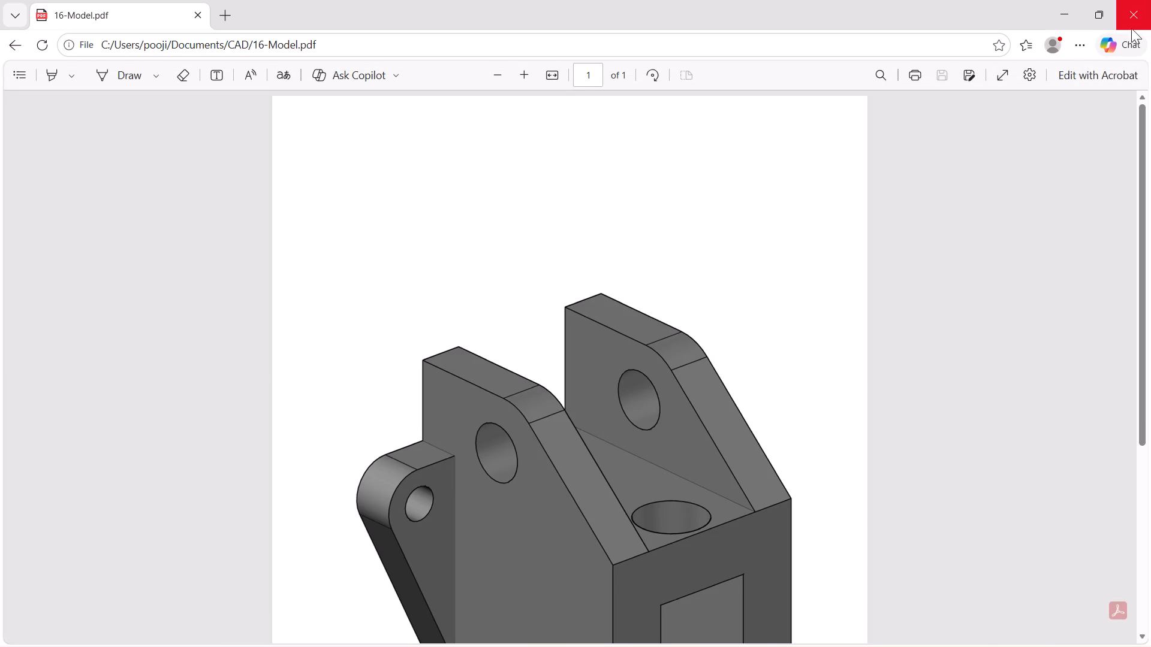
left_click(1147, 13)
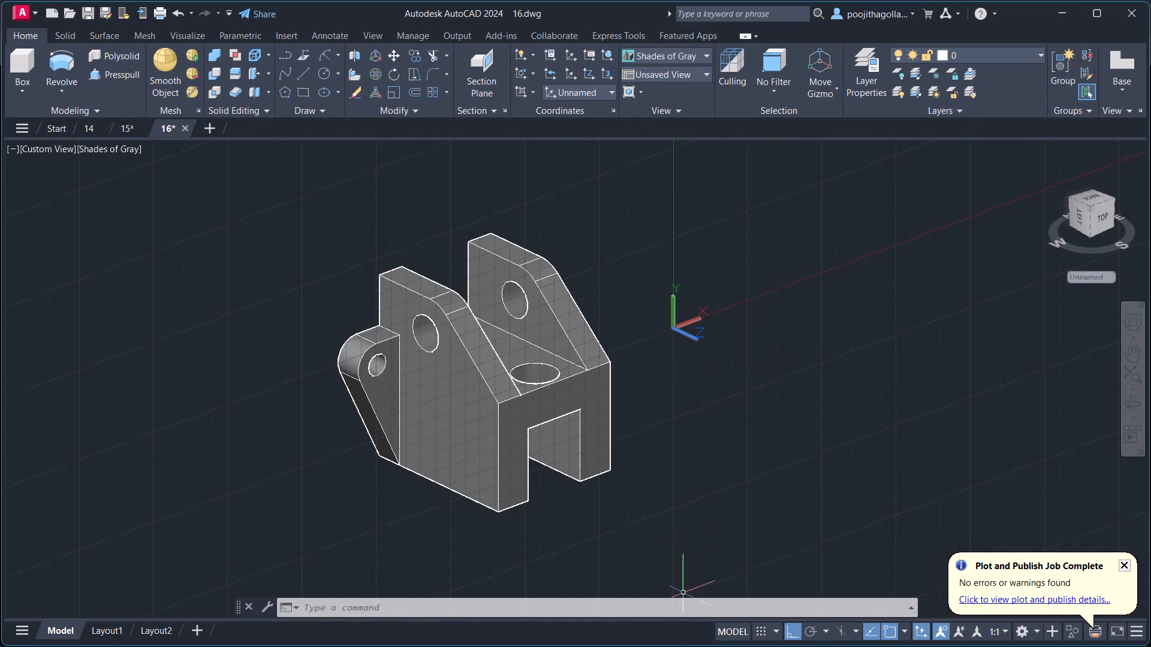
Query the LOGFILENAME system variable for the drawing's log file location.
type("lo")
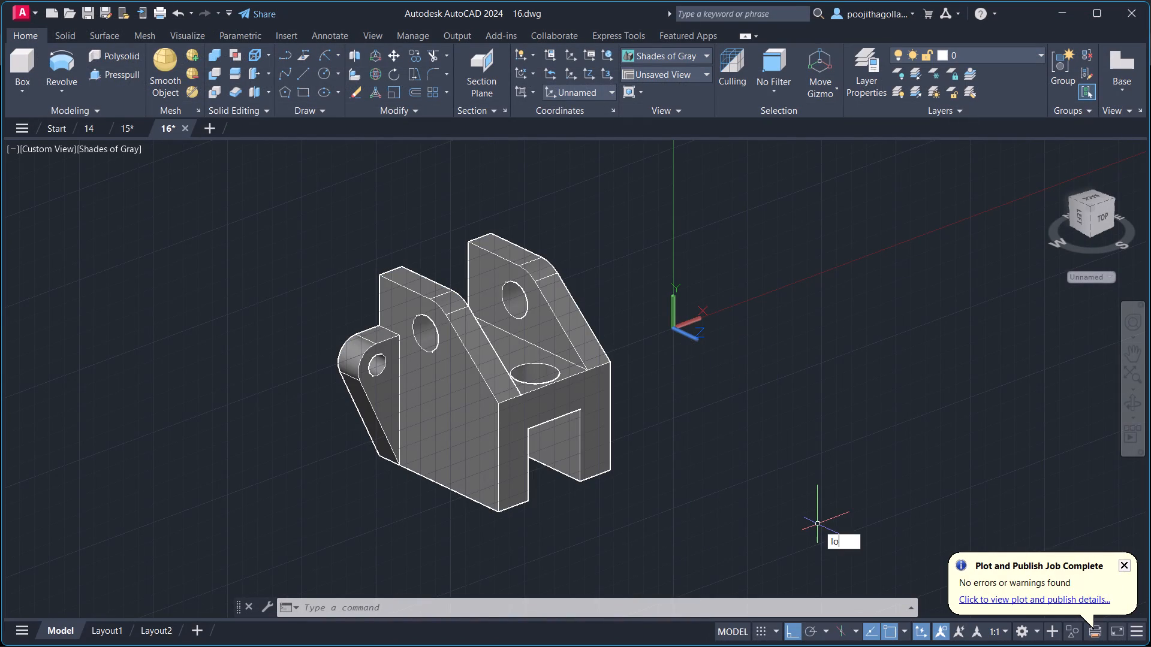
left_click(918, 569)
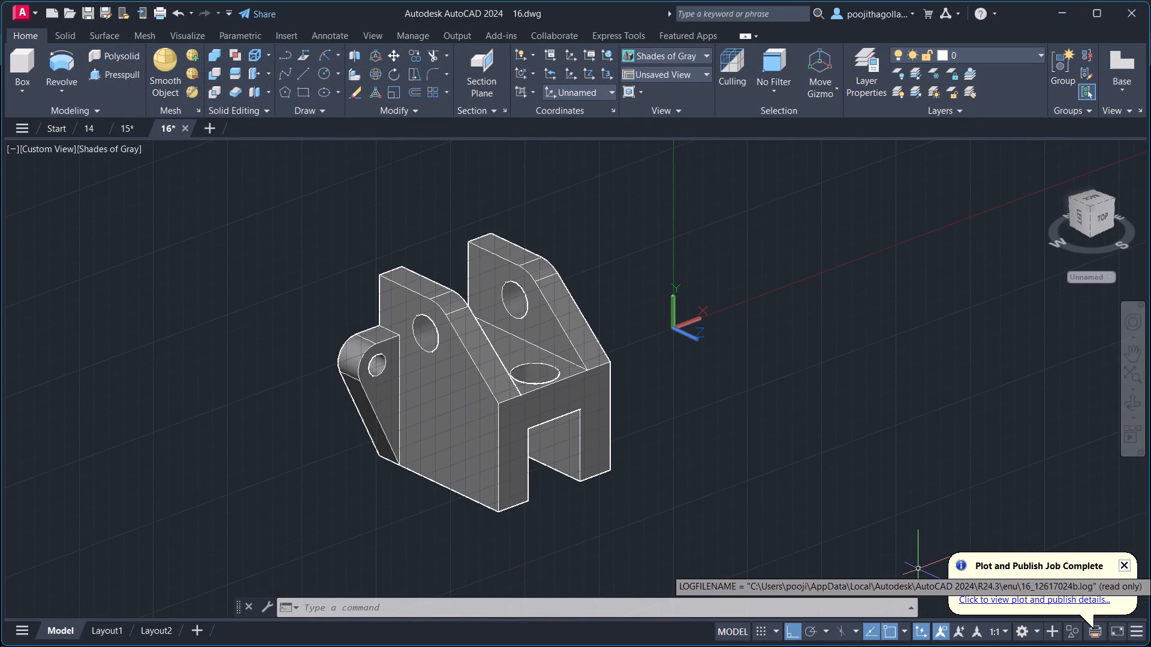
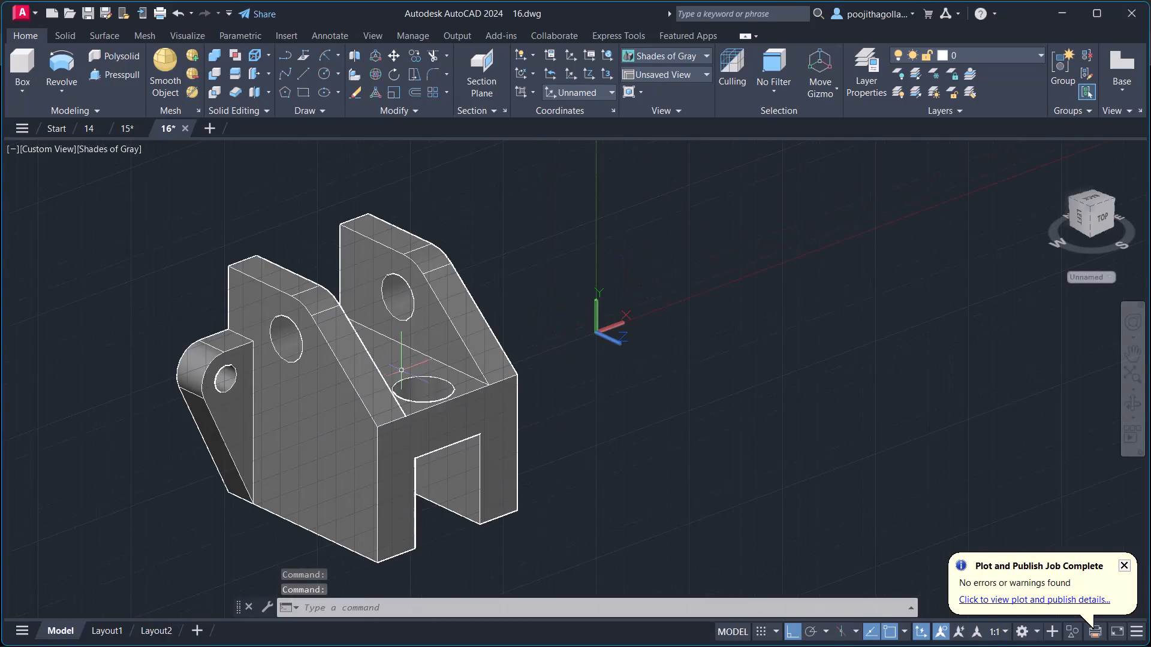
Draw a closed right-angled triangle with the Line tool in empty space beside the bracket, its perpendicular sides about 35 units long.
middle_click_drag(493, 398, 185, 400)
scroll(215, 402, "up", 1)
scroll(502, 395, "up", 1)
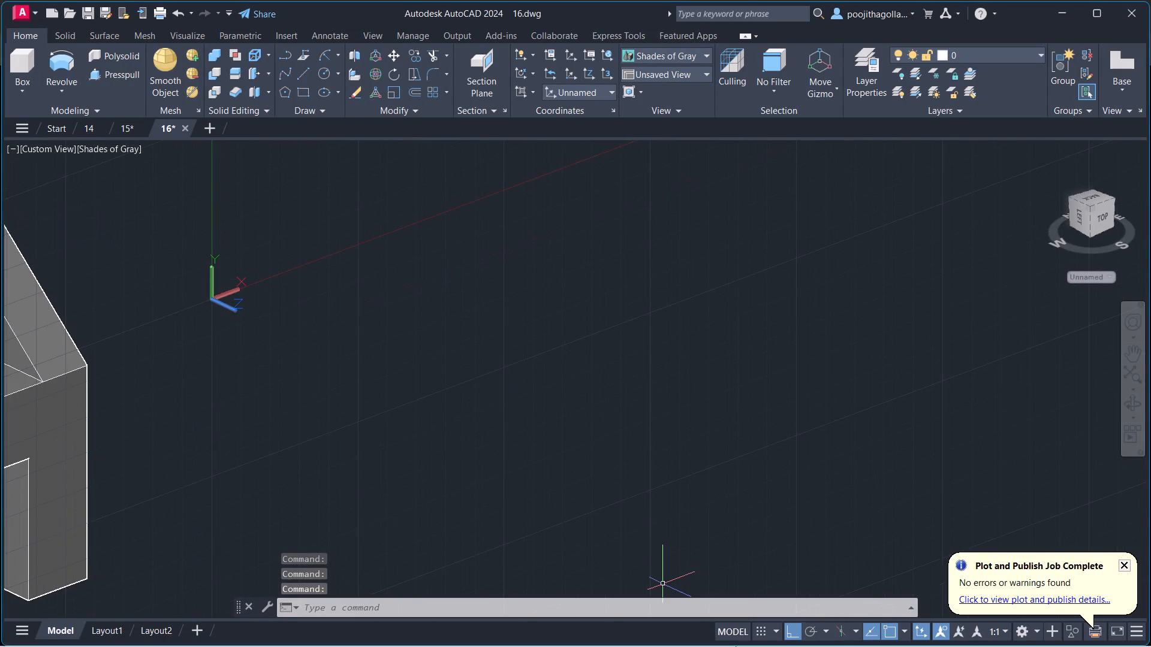
left_click(302, 77)
scroll(466, 413, "up", 2)
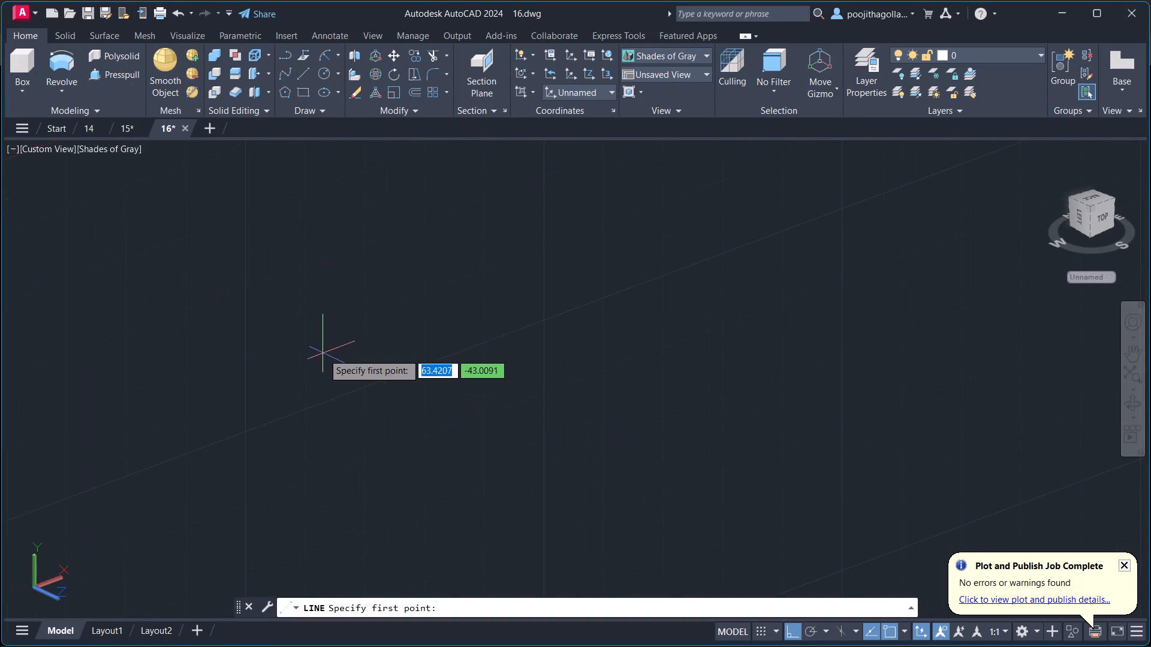
left_click(344, 322)
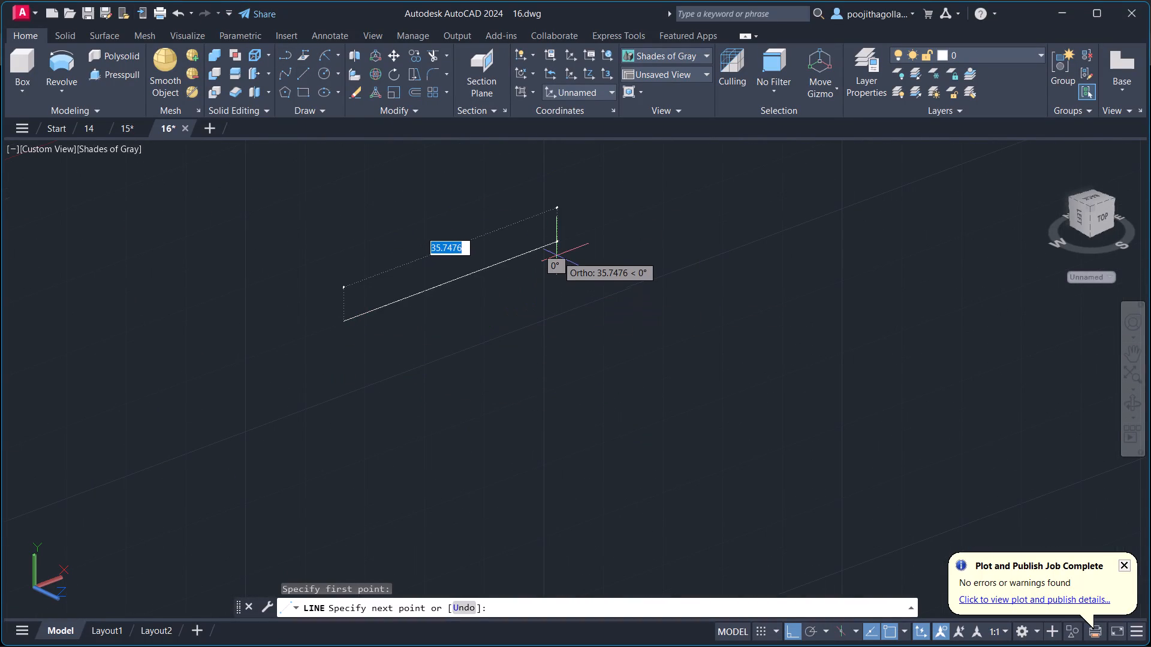
left_click(550, 242)
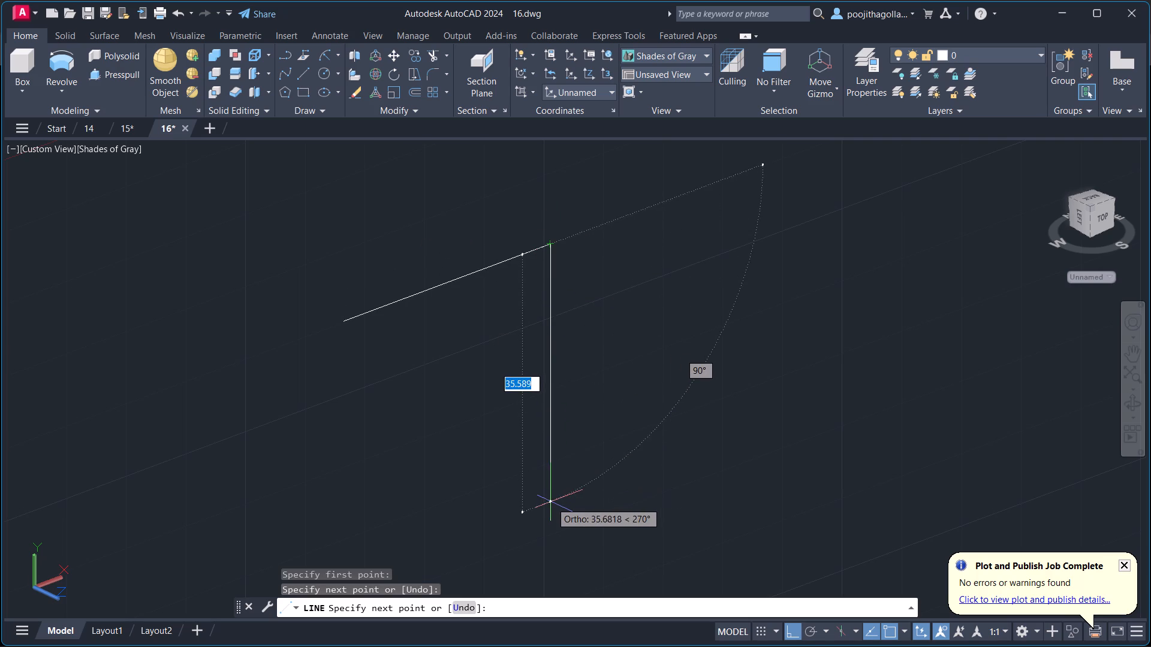
left_click(550, 491)
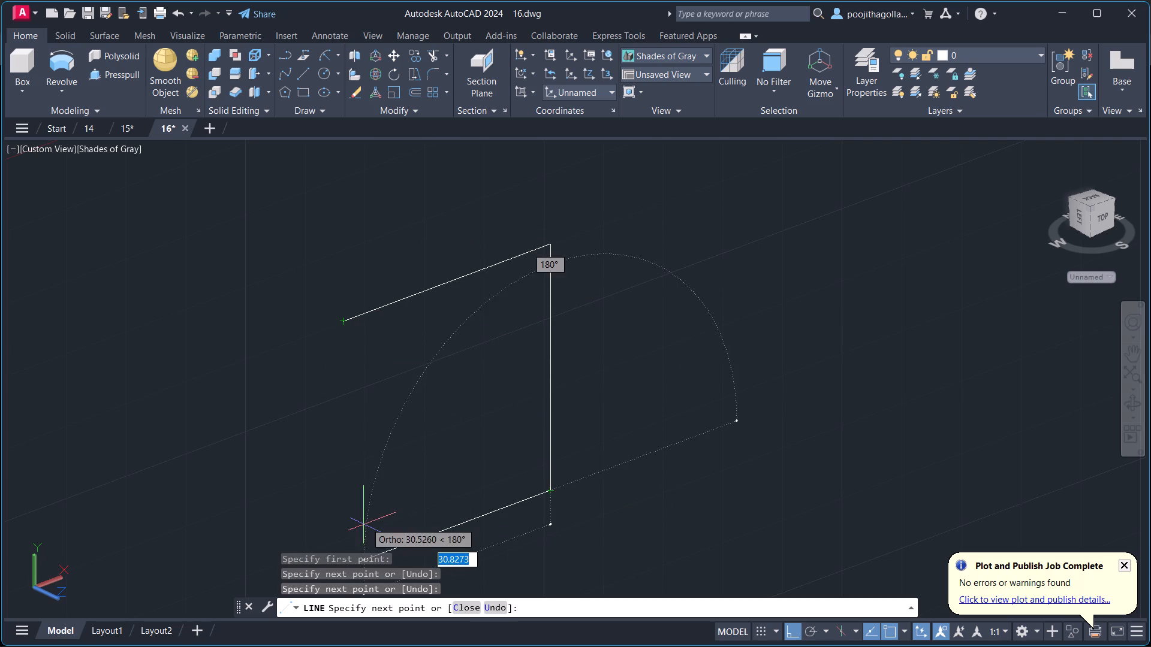
scroll(367, 494, "down", 2)
middle_click_drag(367, 494, 396, 444)
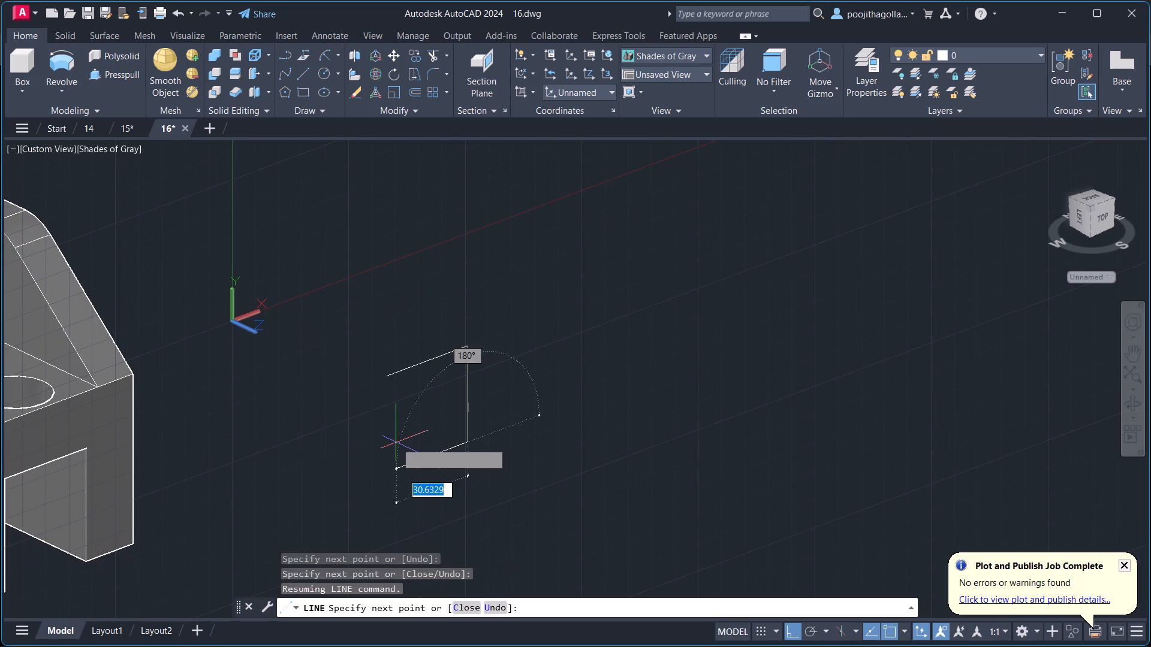
scroll(396, 443, "up", 1)
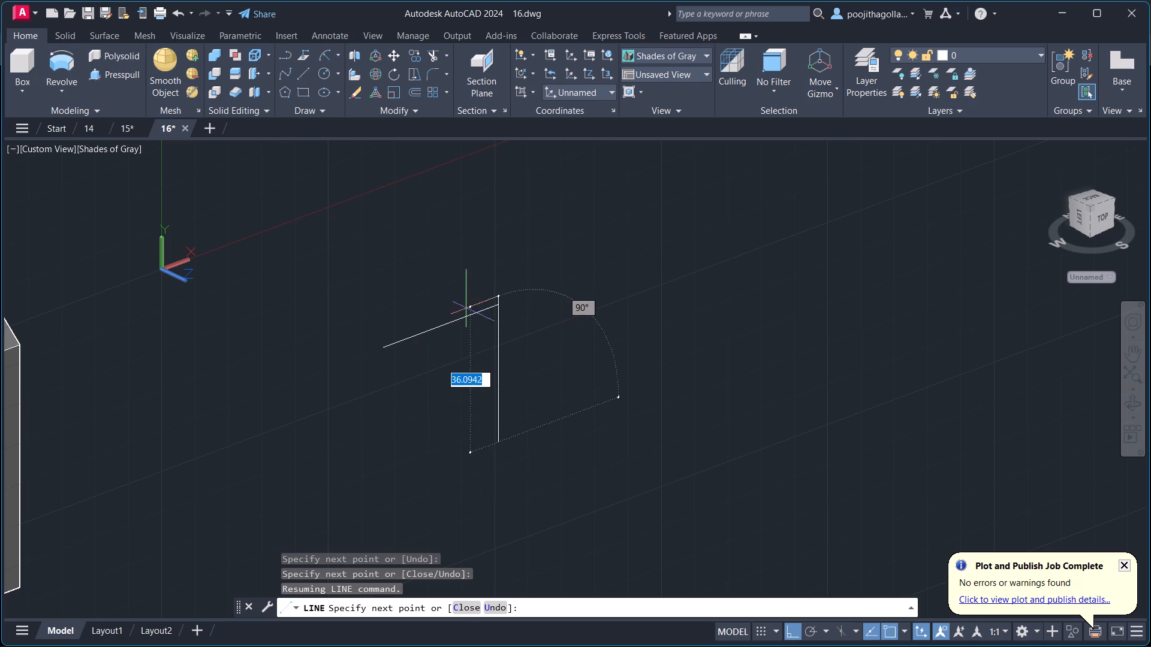
left_click(379, 344)
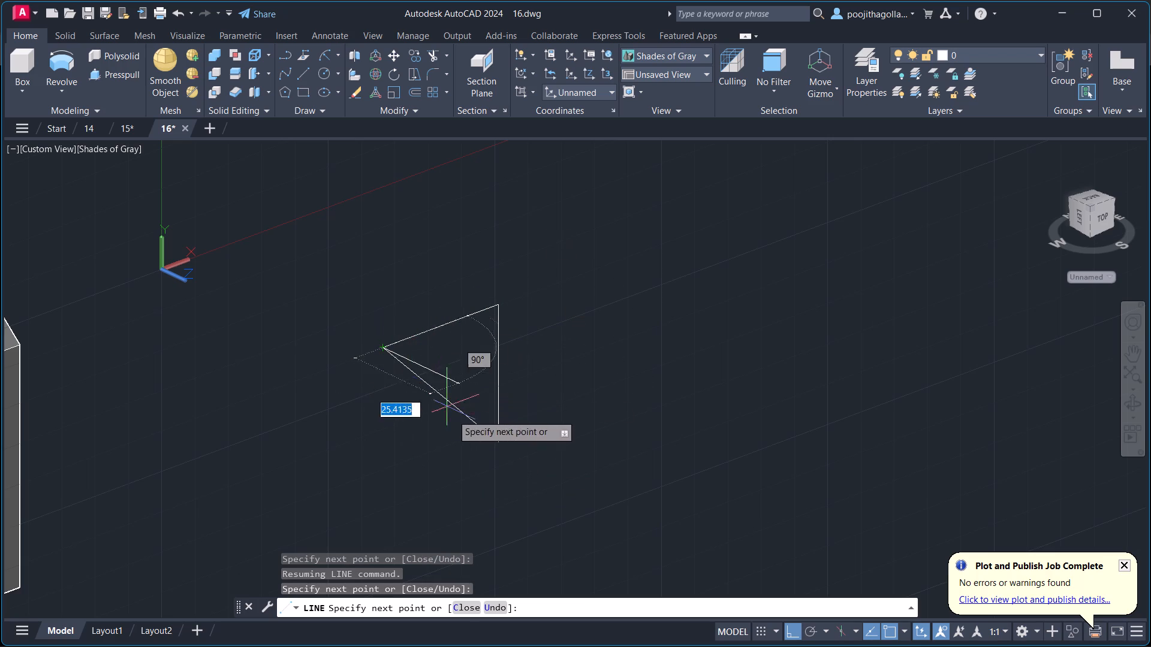
scroll(454, 428, "down", 1)
middle_click_drag(455, 428, 460, 398)
scroll(436, 376, "up", 3)
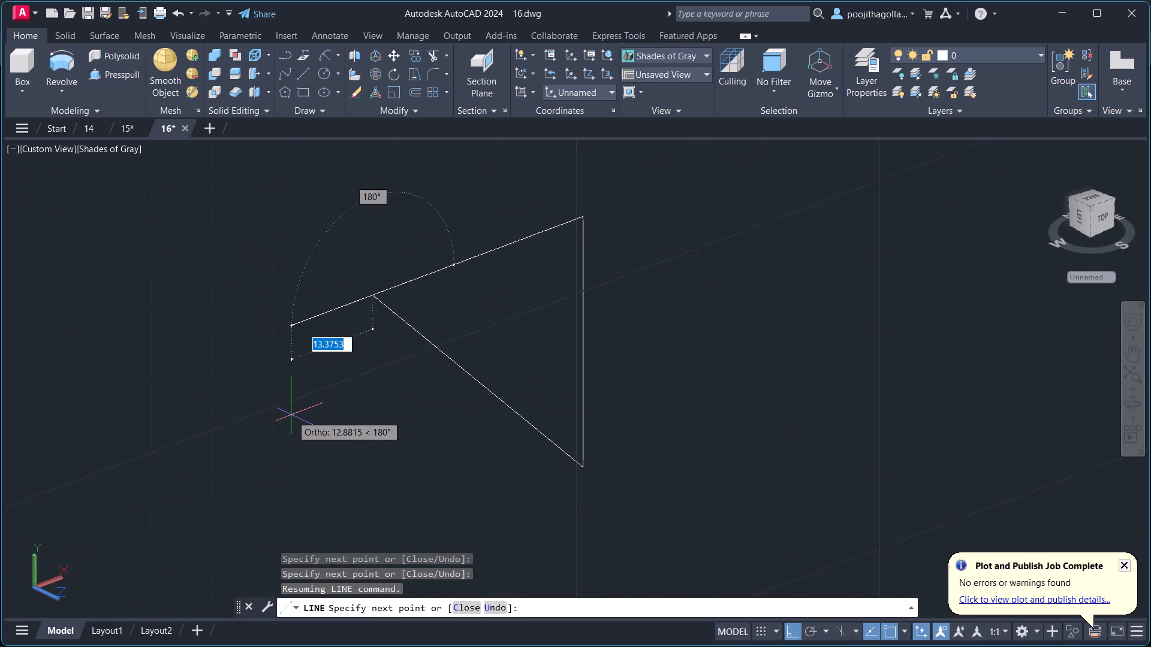
key("Escape")
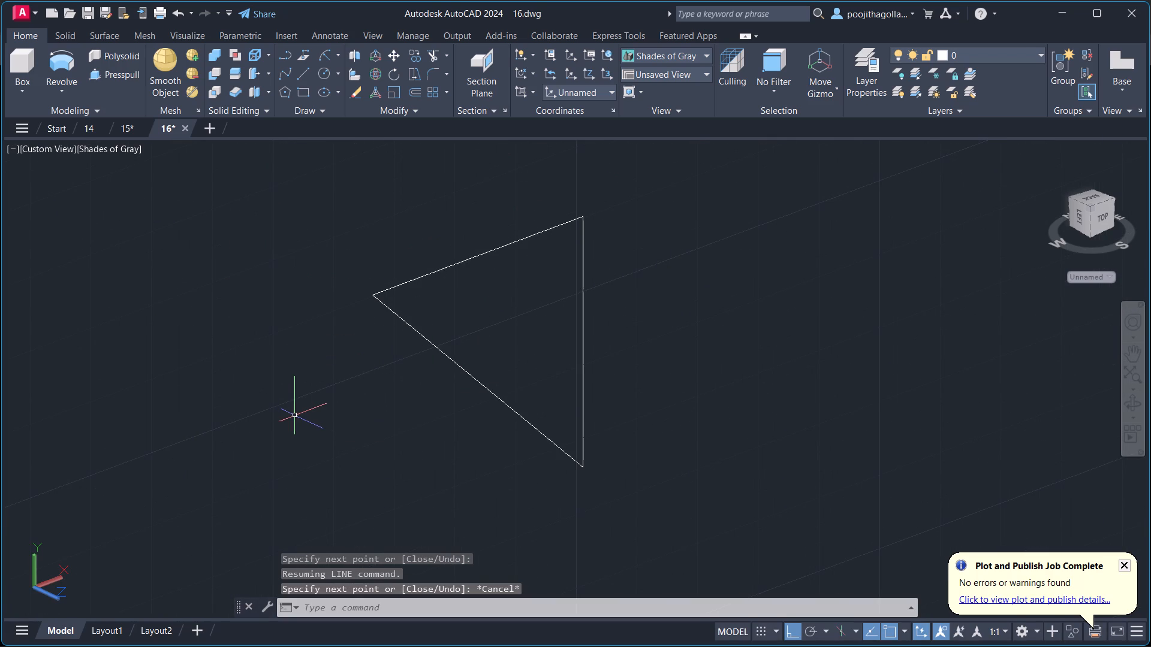
Join the triangle's three lines into a single polyline.
left_click(684, 181)
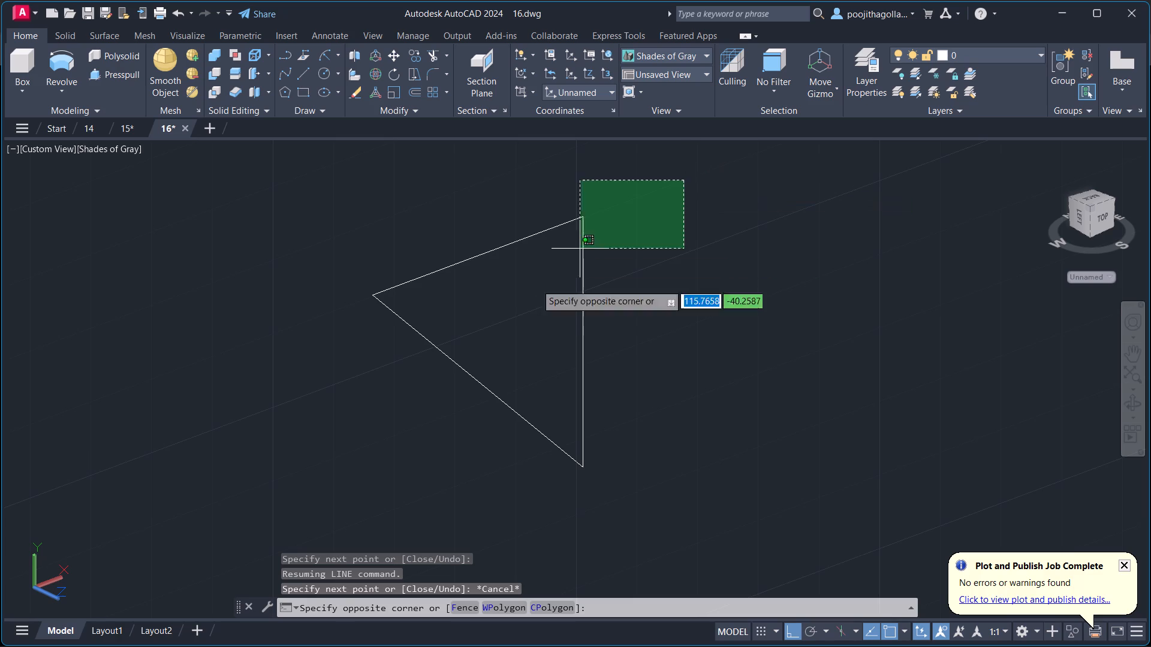
left_click(396, 398)
key("j")
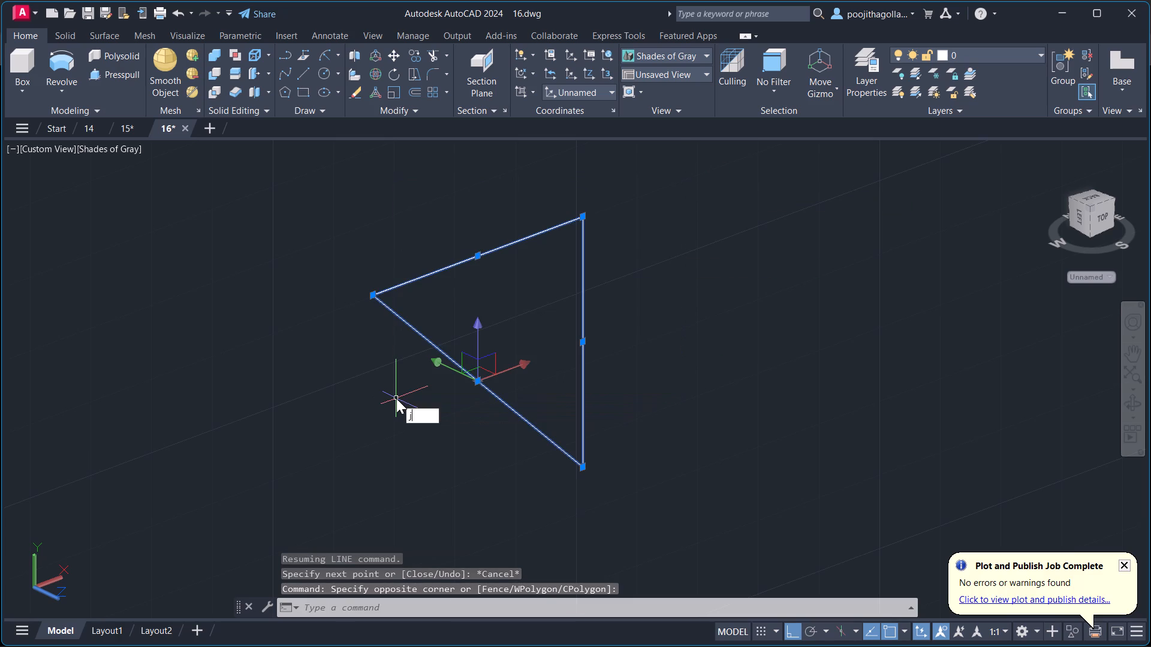
key("Return")
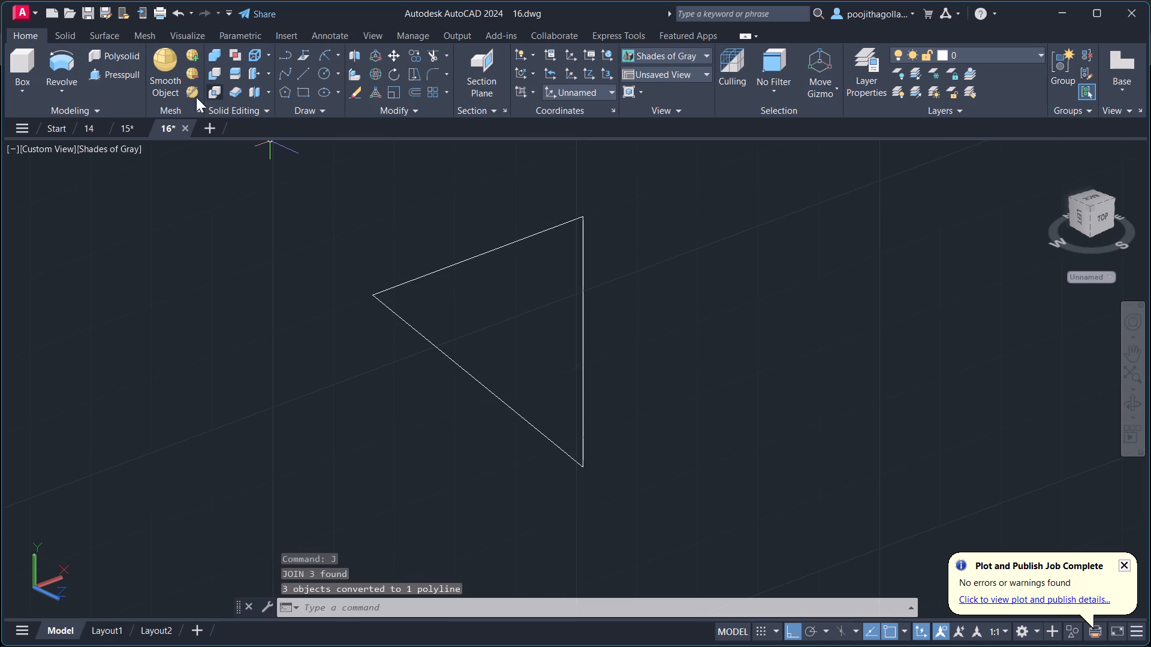
Presspull the triangular area to a height of 15 to form a wedge-shaped solid.
left_click(120, 80)
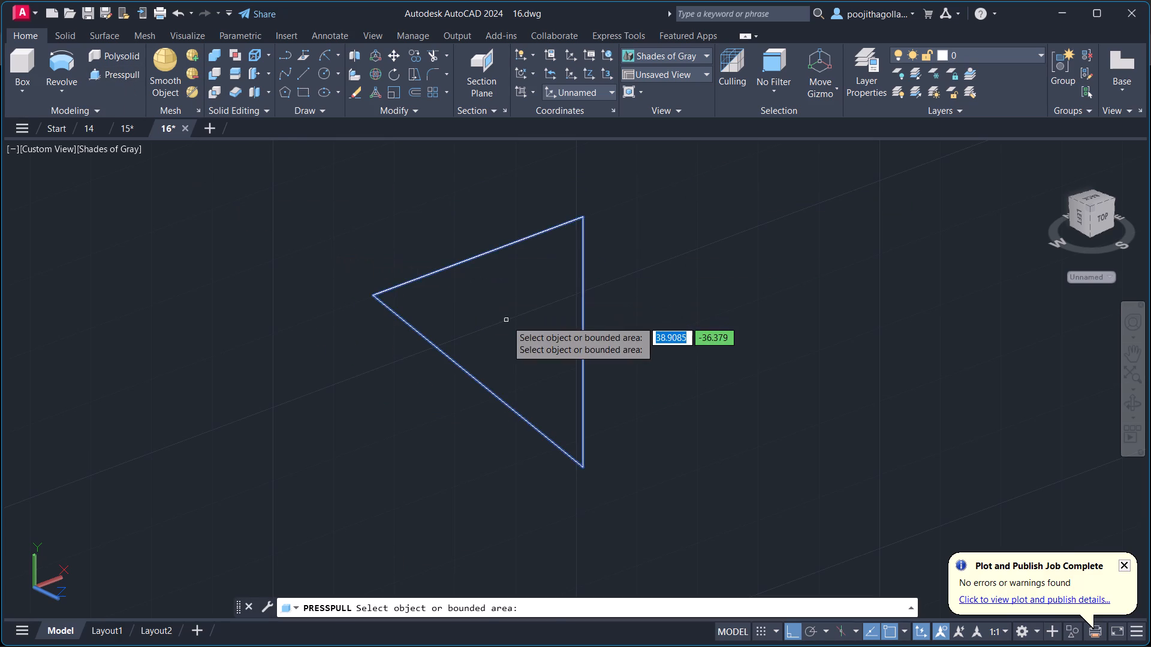
left_click(507, 321)
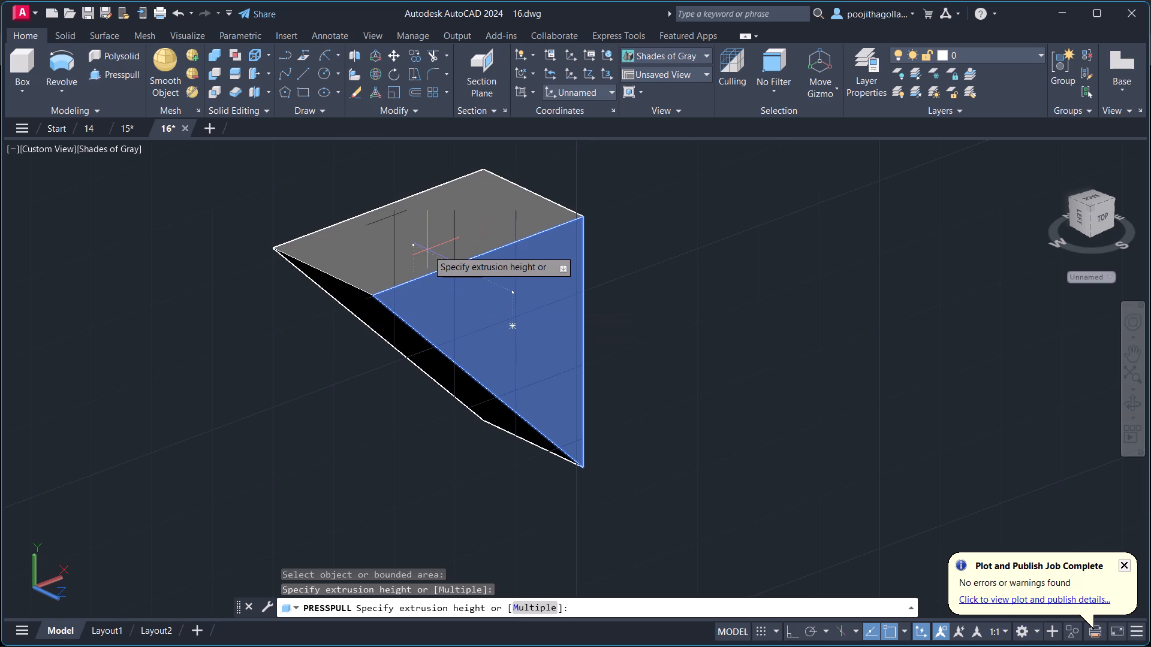
type("15")
key("Return")
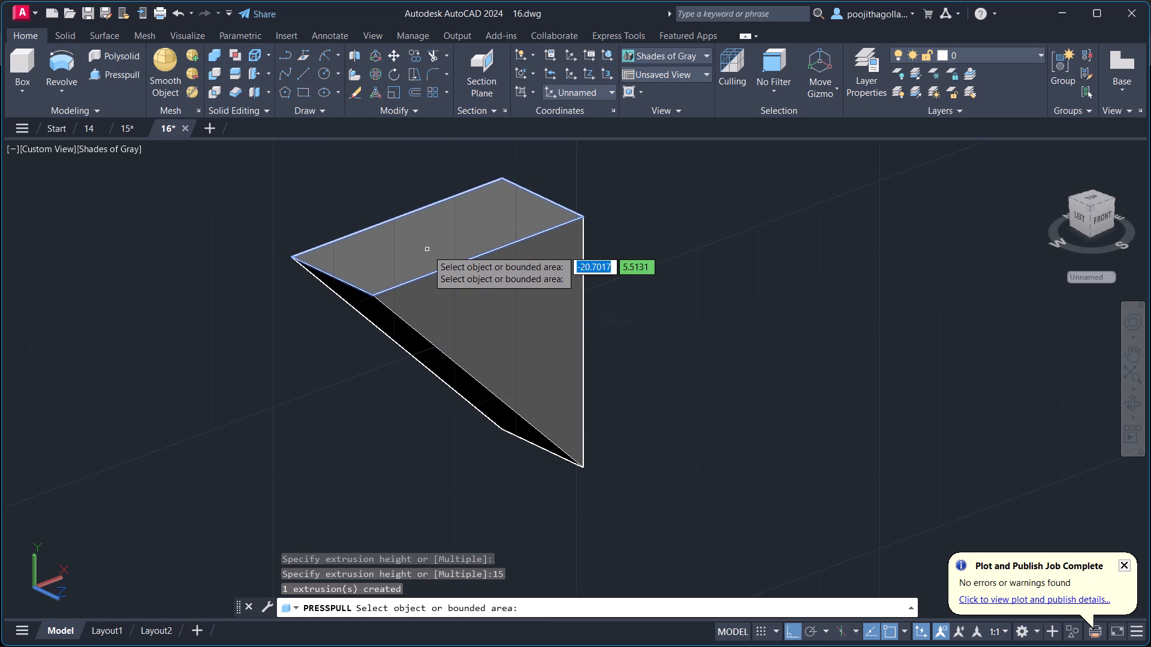
key("Escape")
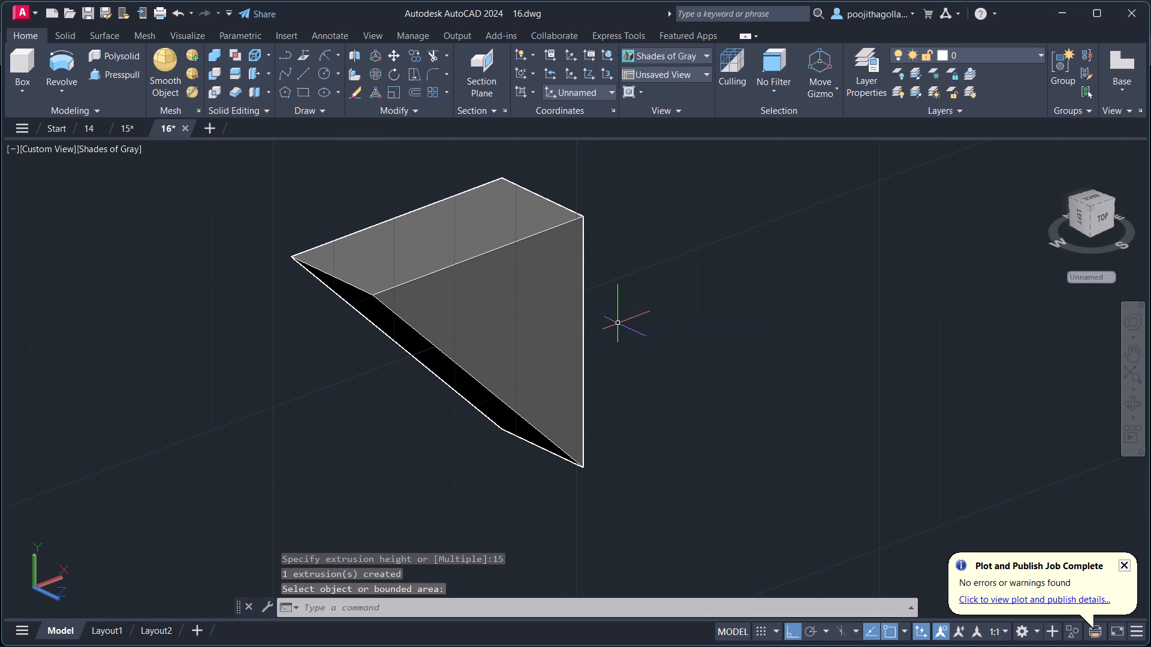
Examine the wedge solid alongside the bracket and then up close.
scroll(513, 372, "down", 2)
scroll(307, 433, "down", 1)
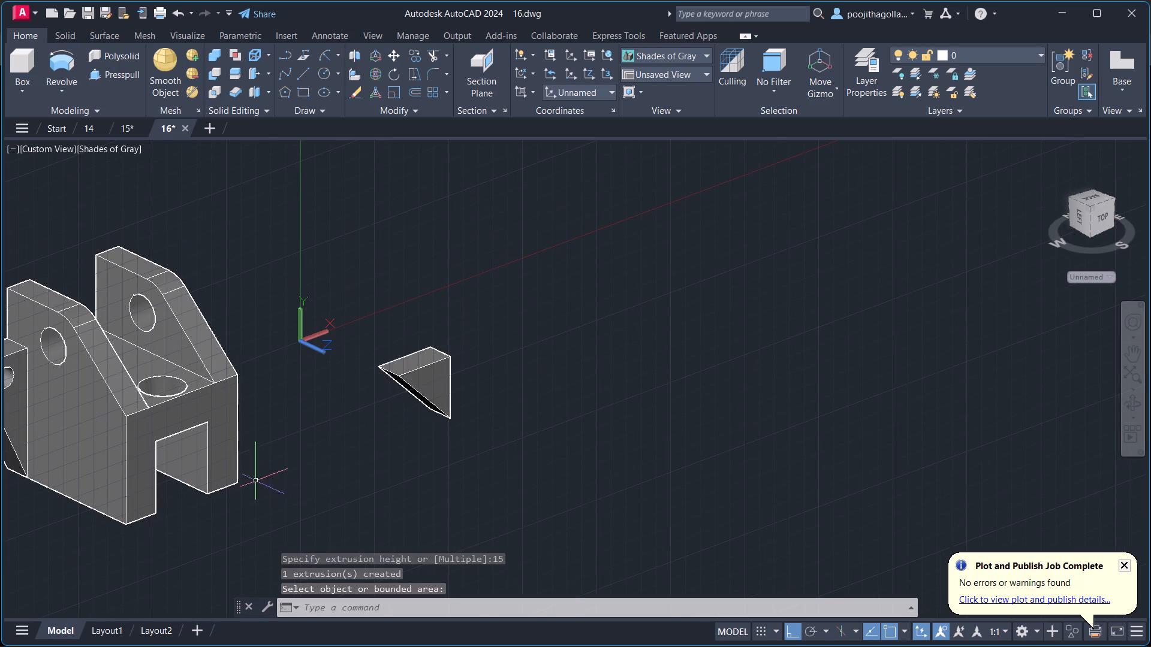
scroll(19, 382, "up", 1)
scroll(19, 382, "down", 2)
middle_click_drag(5, 404, 168, 437)
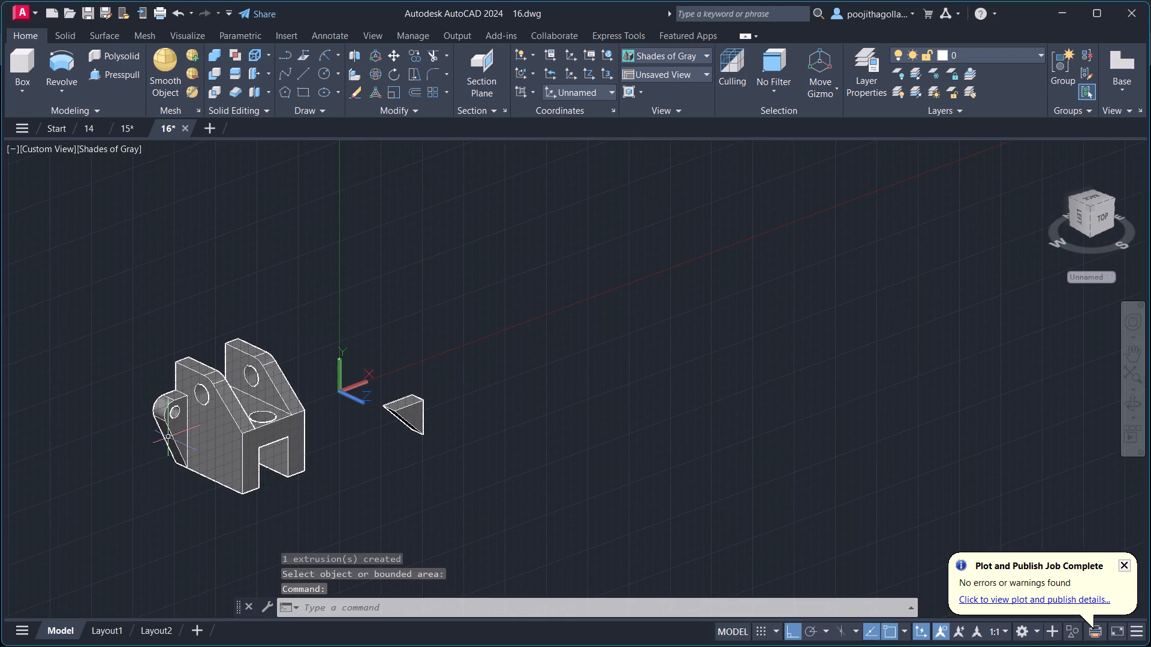
scroll(168, 439, "up", 1)
scroll(564, 425, "up", 3)
scroll(420, 376, "up", 1)
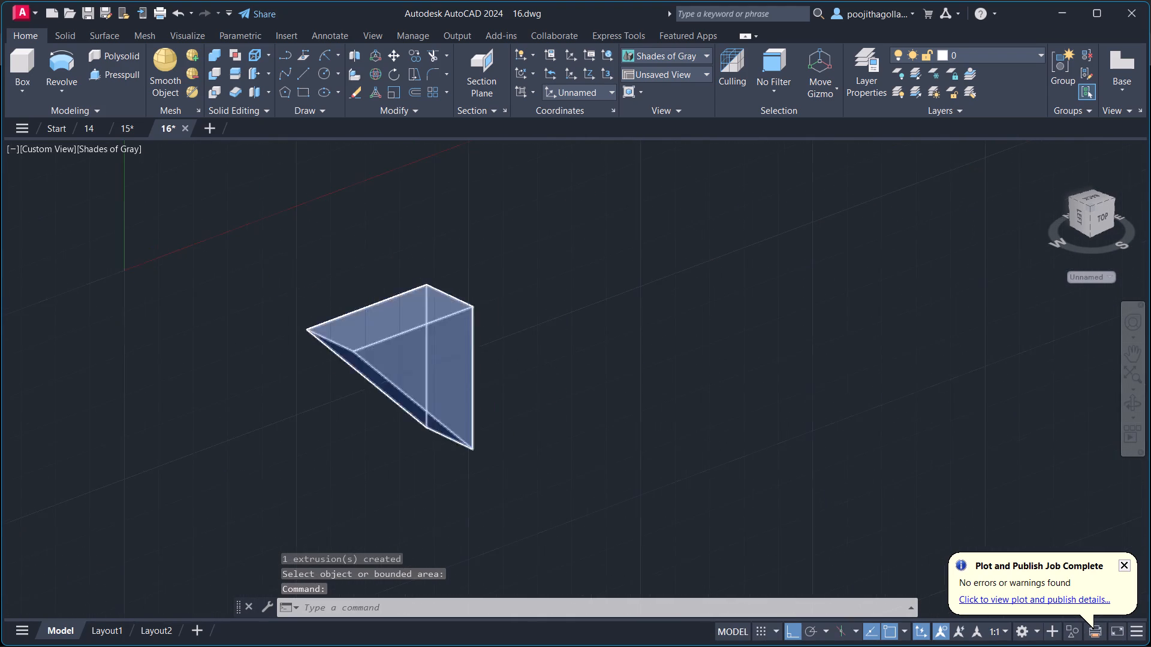
scroll(420, 376, "up", 1)
middle_click_drag(432, 383, 464, 423)
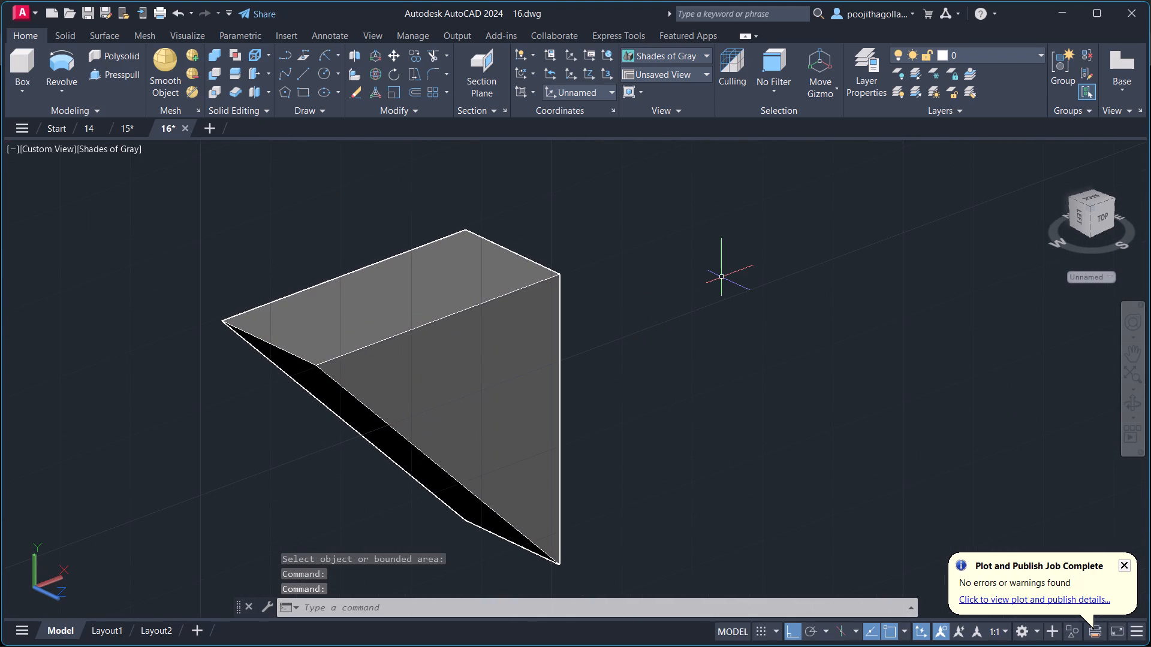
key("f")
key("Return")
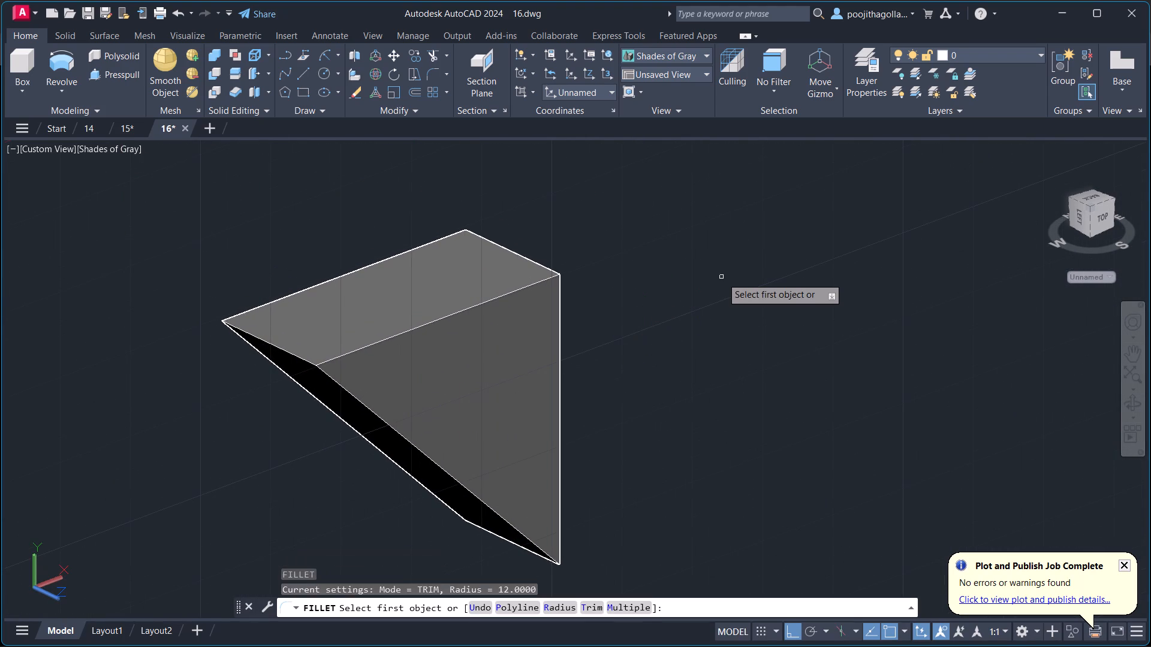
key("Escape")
Apply Fillet Edge with radius 12 to the wedge's sharp edge where the top face meets the sloping face.
key("f")
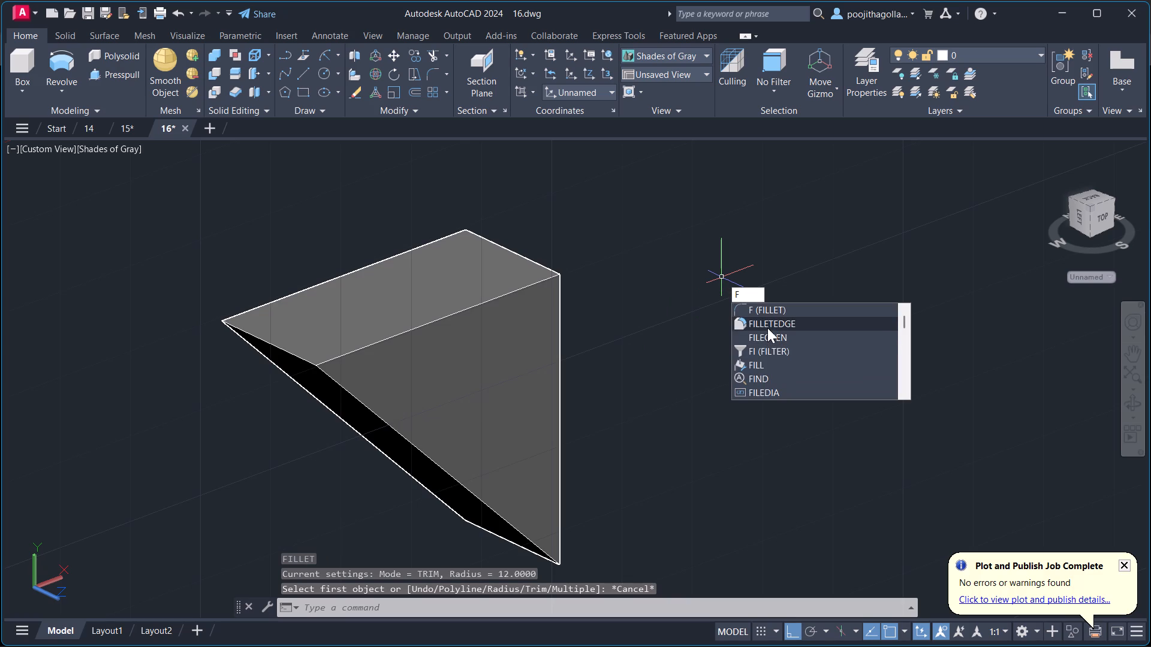
left_click(767, 328)
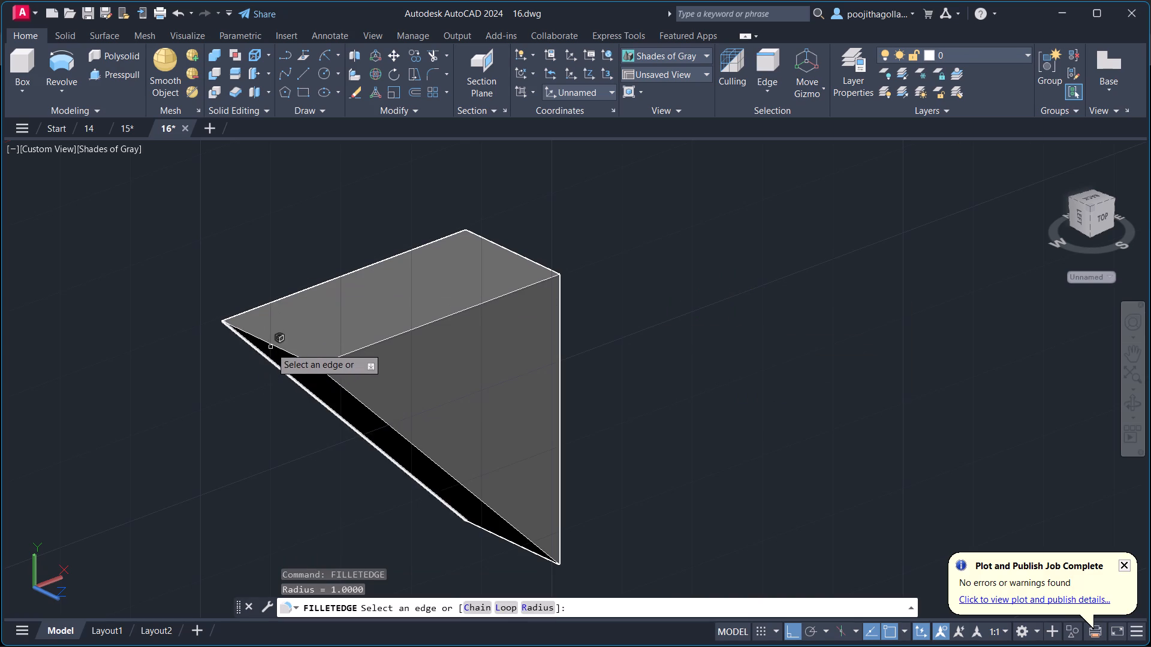
left_click(271, 346)
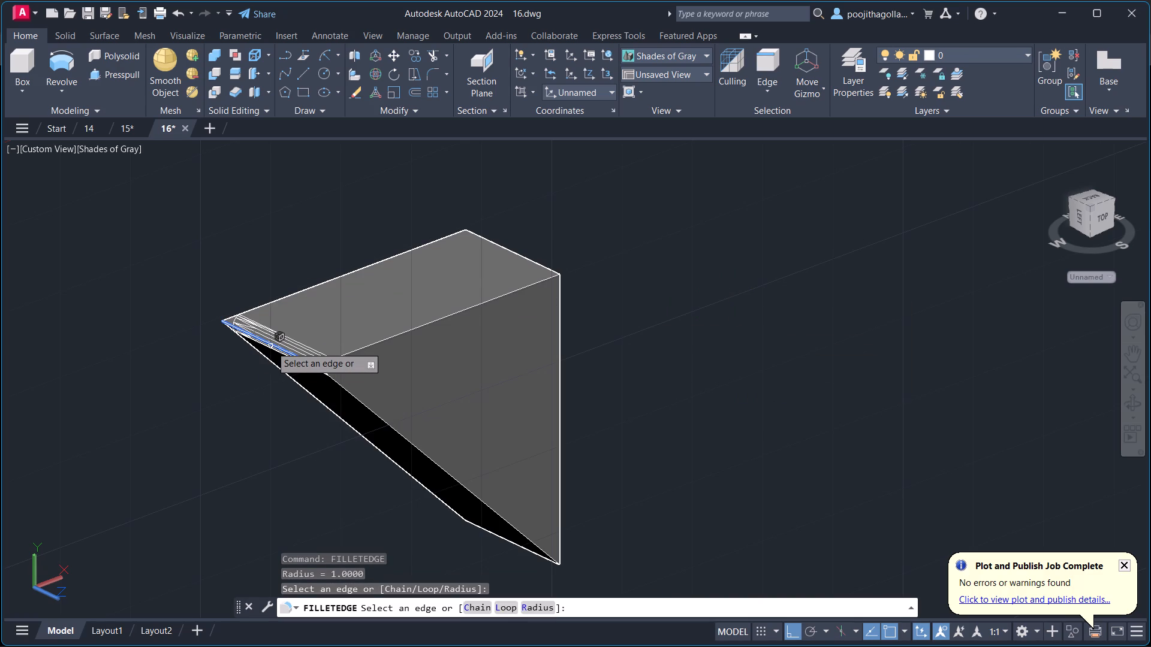
key("r")
key("Return")
type("12")
key("Return")
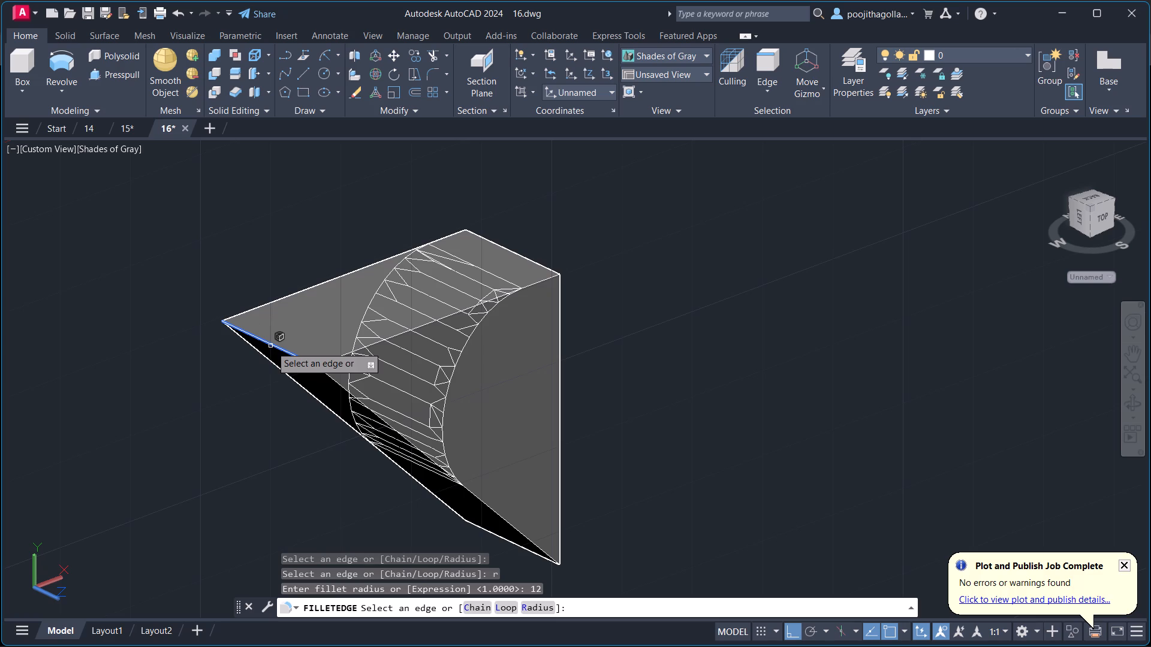
key("Return")
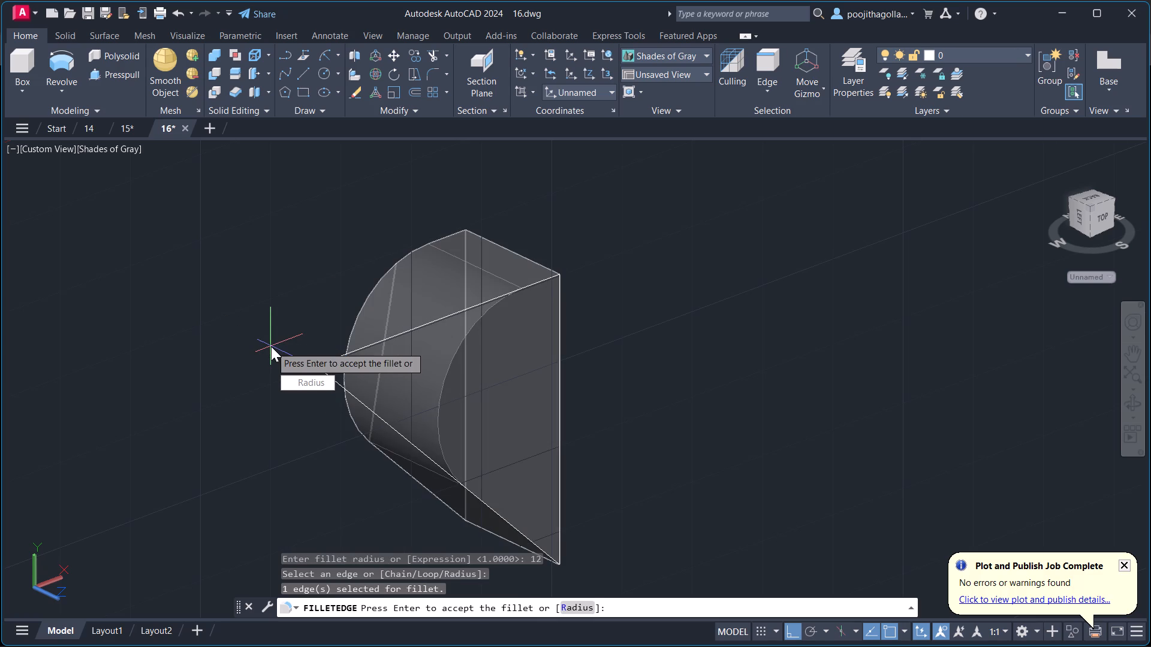
Examine the previewed fillet on the wedge's edge from several angles, and cancel the fillet.
left_click(1130, 402)
left_click_drag(814, 445, 658, 372)
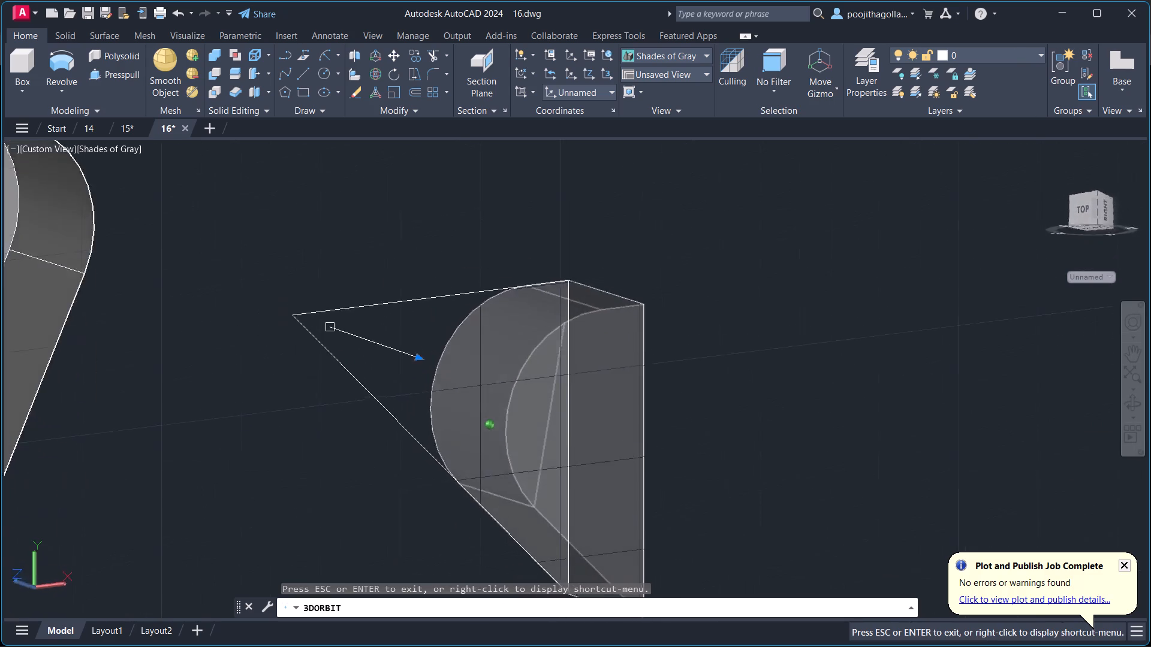
left_click_drag(658, 372, 709, 400)
left_click_drag(653, 411, 722, 441)
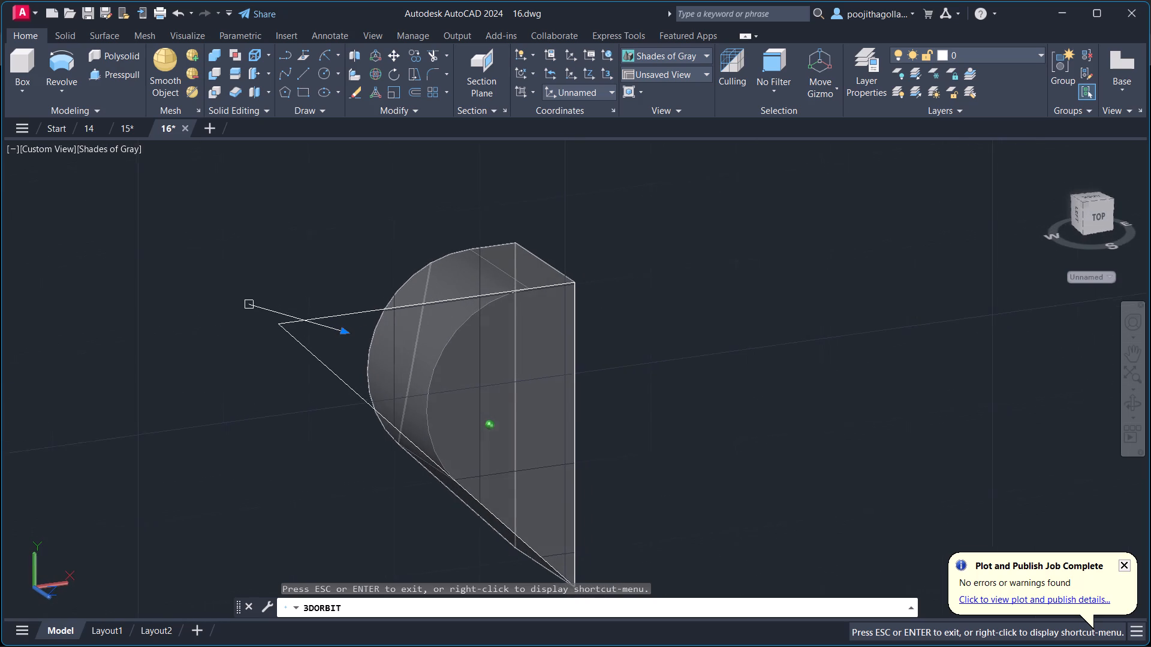
left_click_drag(722, 441, 724, 443)
scroll(709, 434, "down", 1)
middle_click_drag(709, 434, 731, 415)
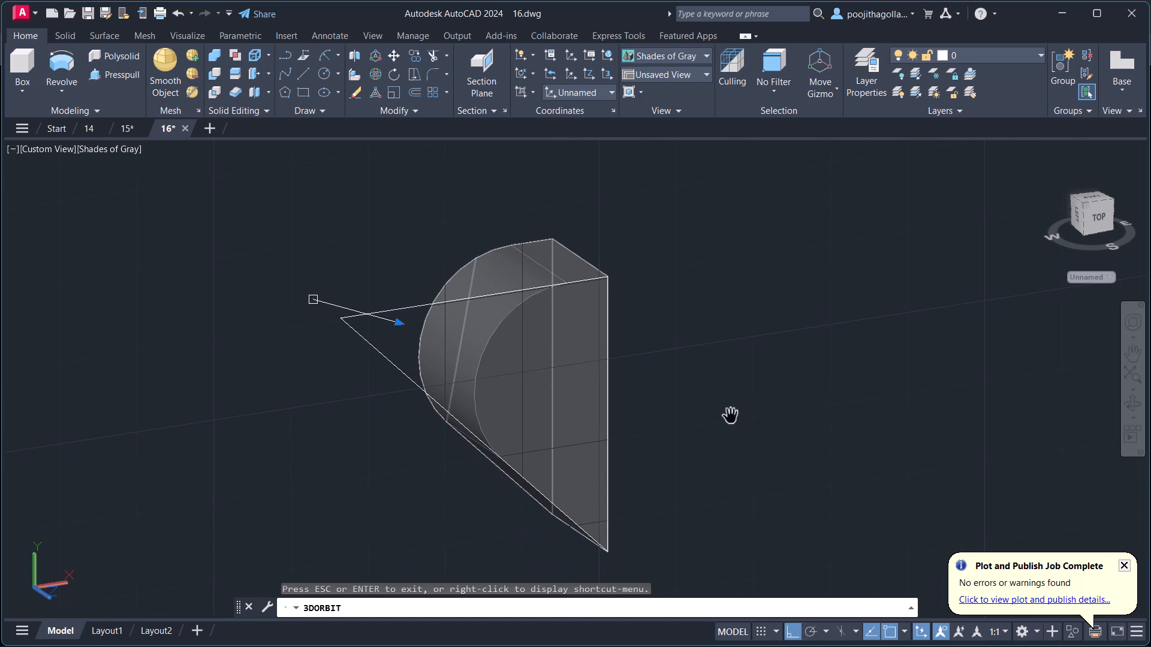
scroll(510, 414, "up", 1)
scroll(532, 402, "down", 2)
middle_click_drag(532, 402, 516, 381)
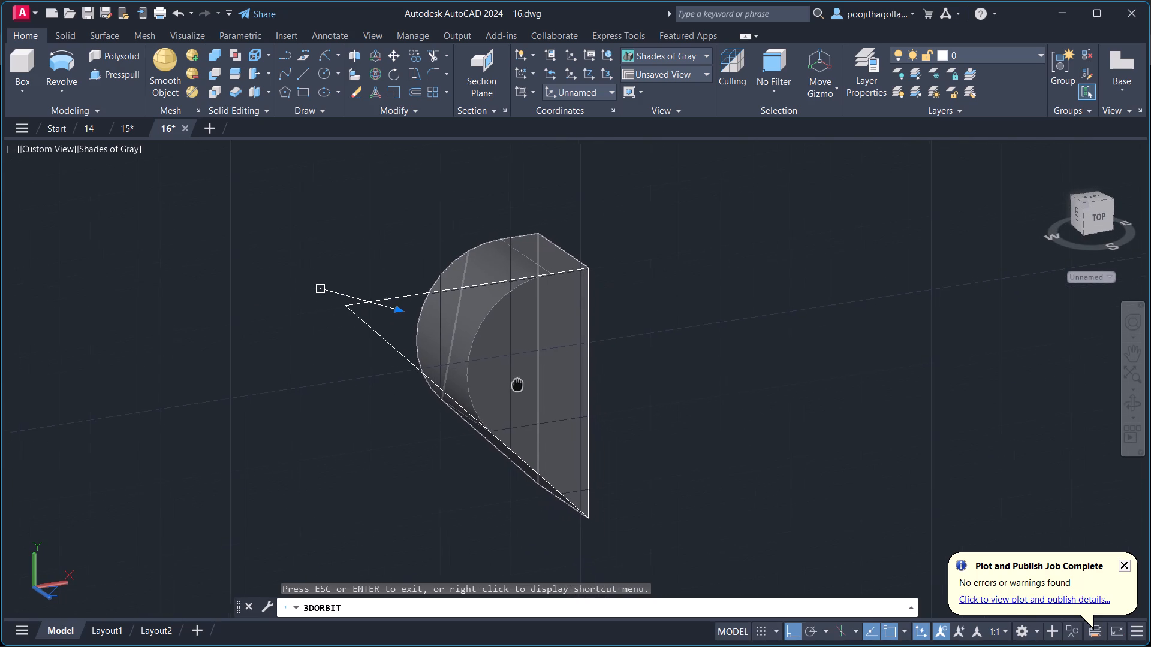
middle_click_drag(516, 381, 516, 380)
left_click_drag(418, 455, 468, 497)
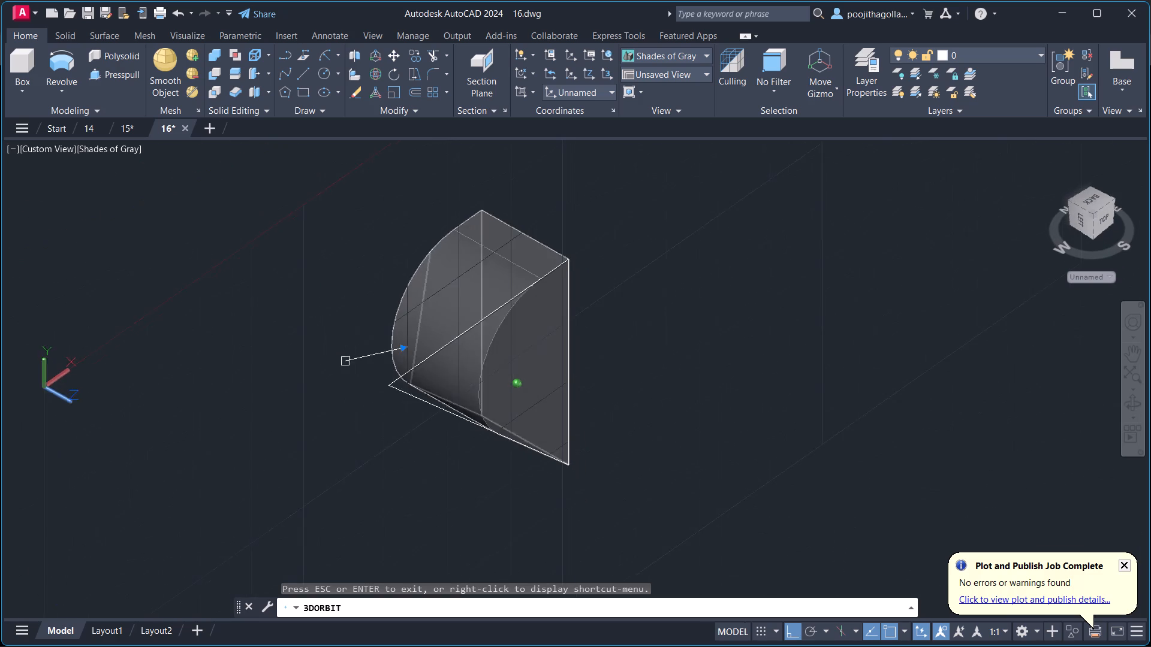
left_click_drag(468, 497, 399, 461)
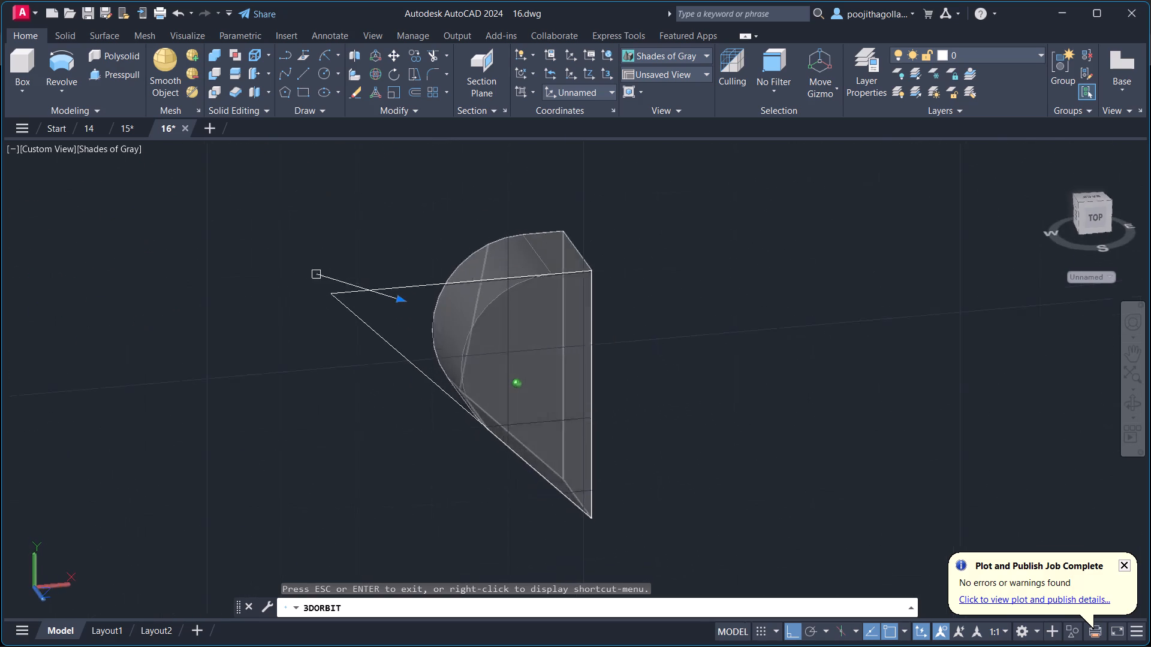
left_click_drag(399, 461, 419, 483)
left_click_drag(367, 456, 389, 473)
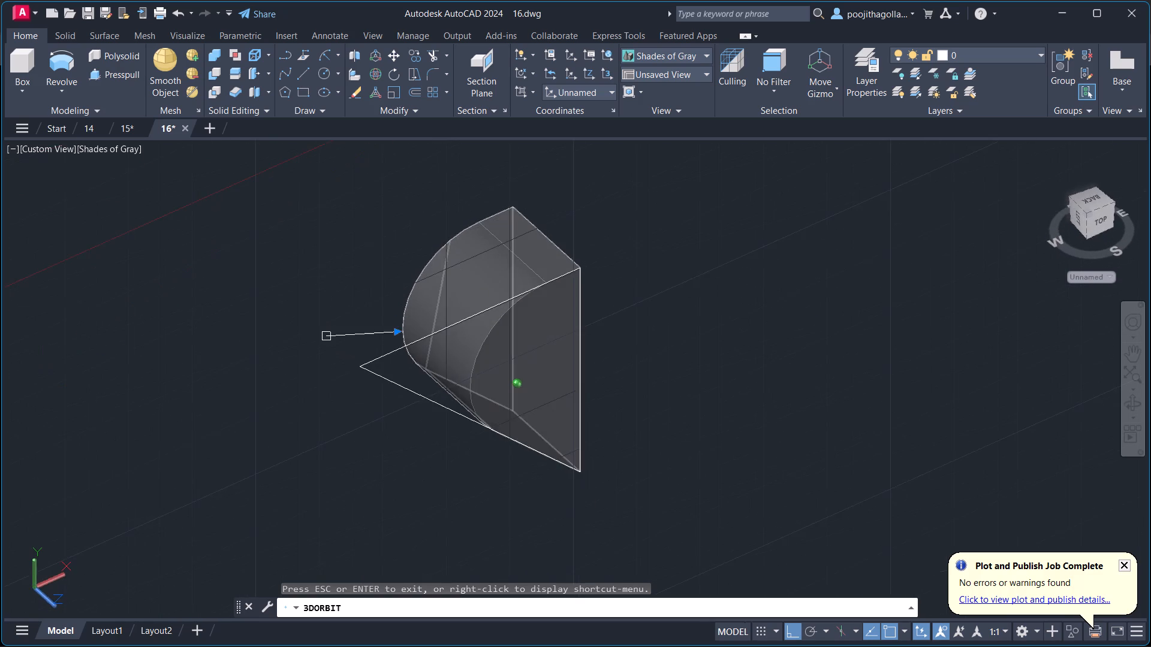
left_click_drag(389, 473, 406, 424)
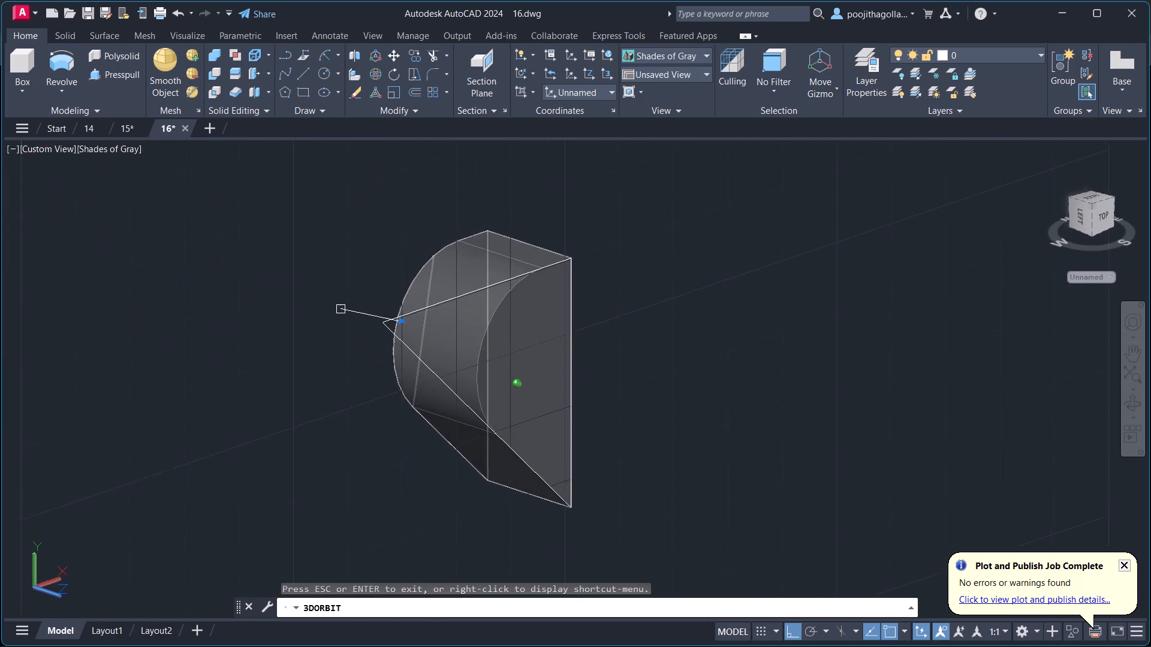
left_click_drag(406, 424, 400, 416)
left_click_drag(399, 415, 364, 427)
scroll(387, 391, "up", 2)
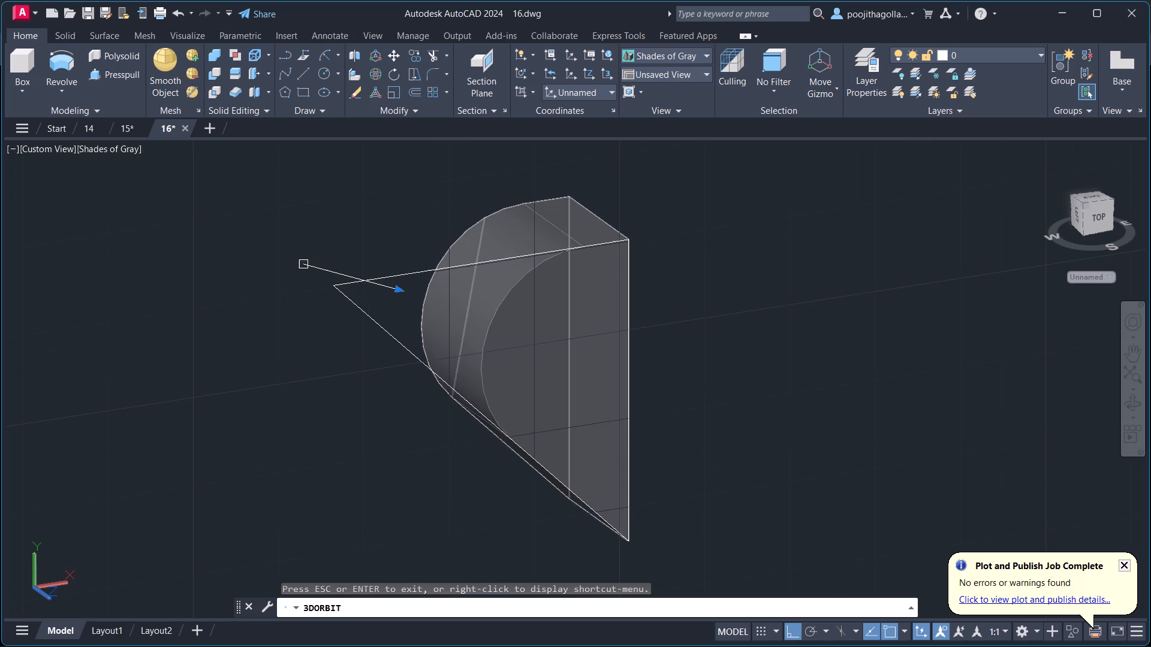
key("Escape")
key("Escape")
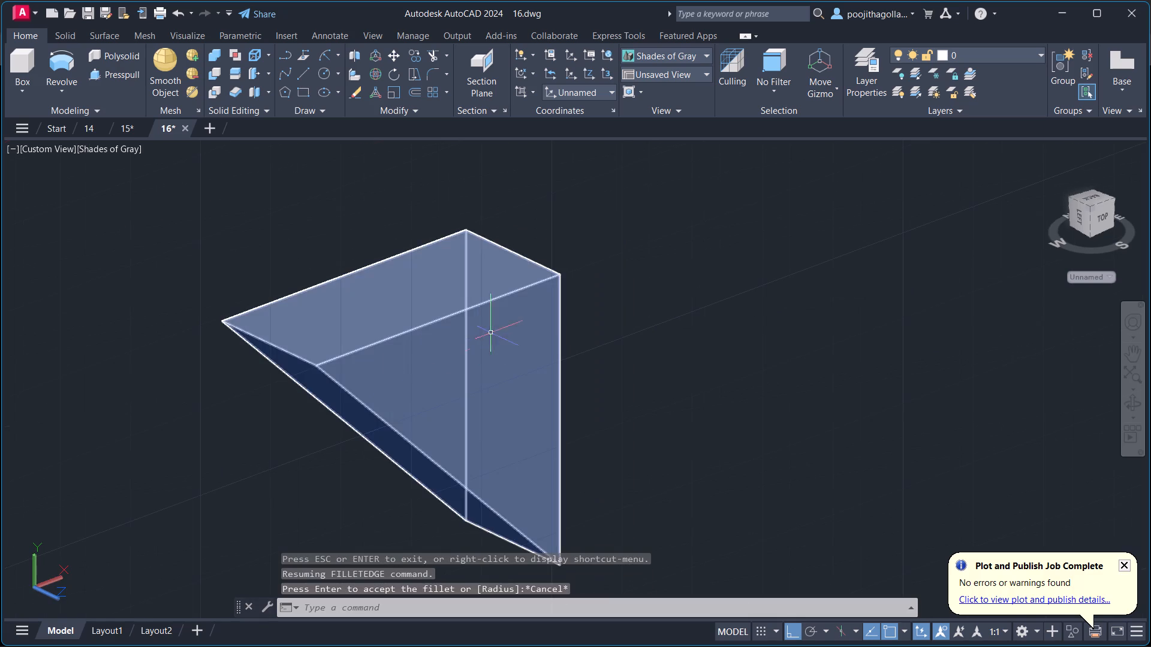
Delete the wedge solid and the triangular polyline left beneath it.
scroll(491, 333, "down", 2)
left_click(468, 353)
key("Delete")
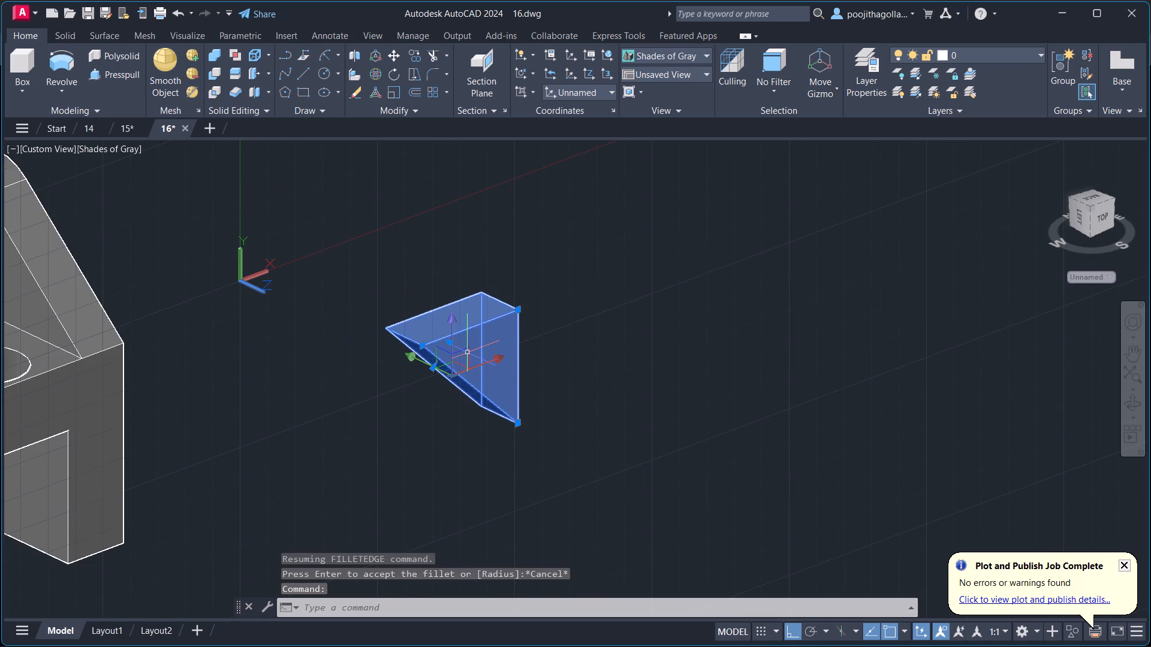
scroll(475, 360, "up", 1)
left_click(605, 277)
left_click(432, 416)
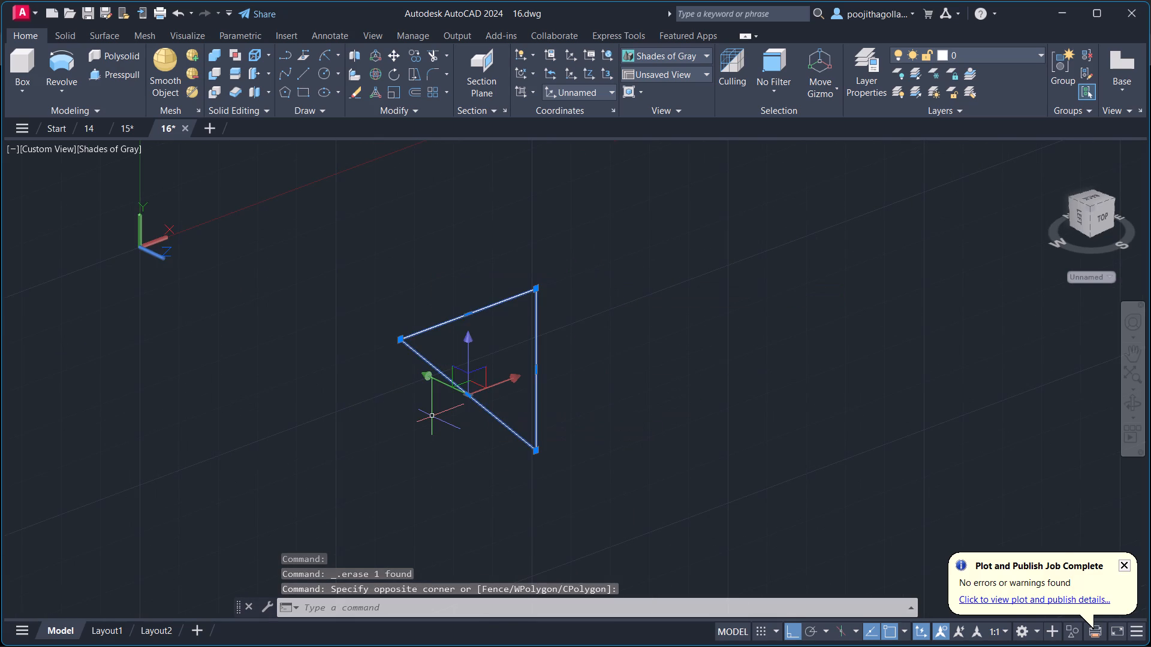
key("Return")
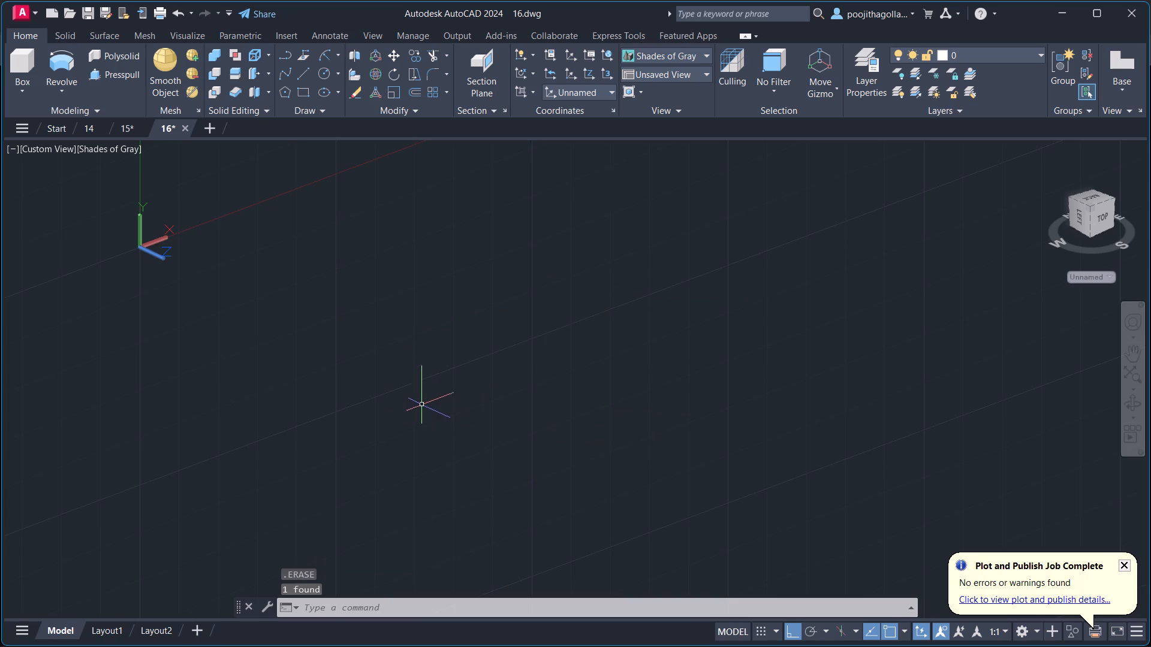
Examine the finished bracket up close, including its lugs, holes and slotted base.
scroll(400, 403, "down", 4)
scroll(315, 488, "up", 1)
middle_click_drag(333, 461, 475, 558)
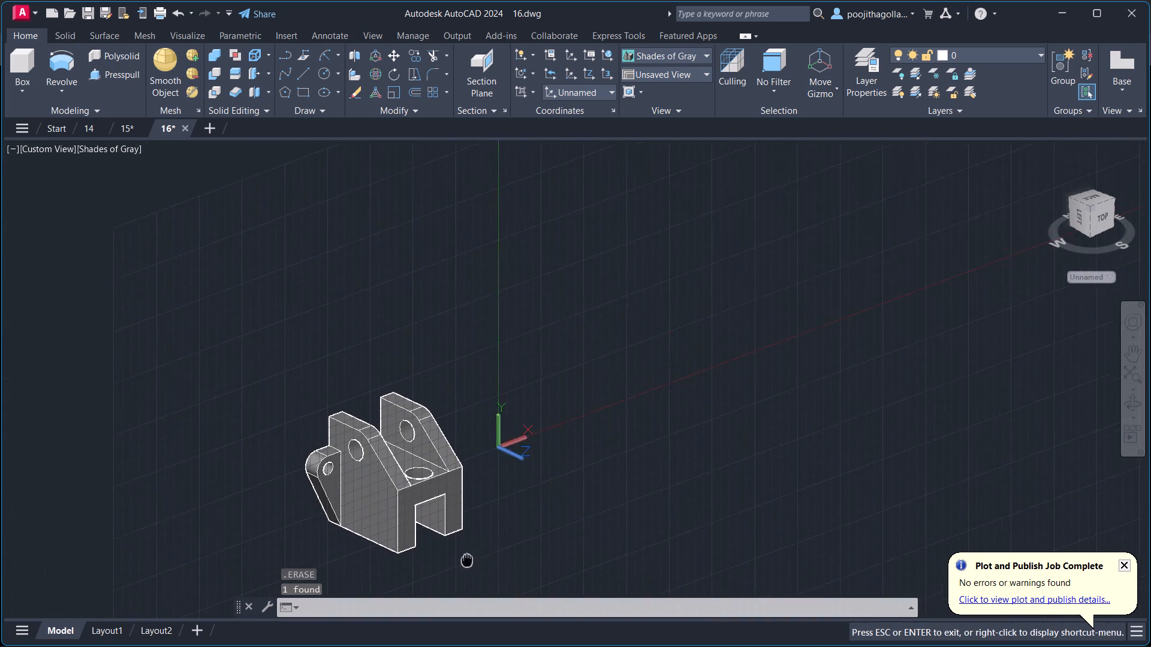
middle_click_drag(475, 558, 564, 447)
scroll(518, 436, "up", 1)
middle_click_drag(518, 436, 538, 515)
scroll(518, 436, "up", 1)
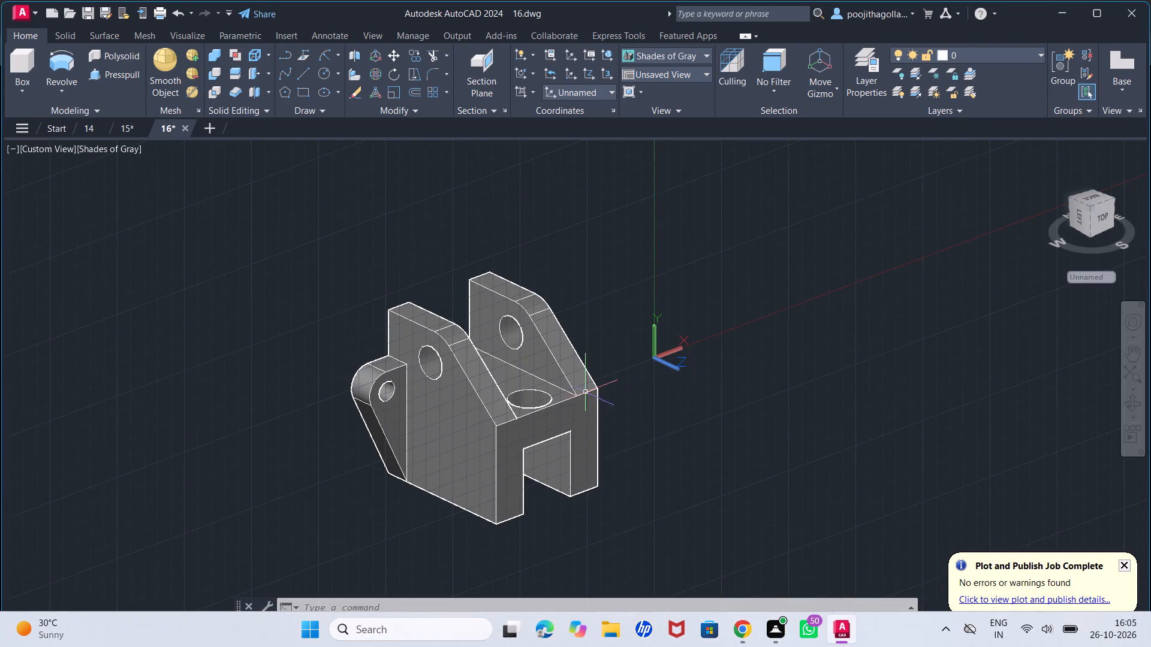
scroll(582, 394, "up", 1)
middle_click_drag(575, 400, 686, 326)
middle_click_drag(686, 326, 589, 403)
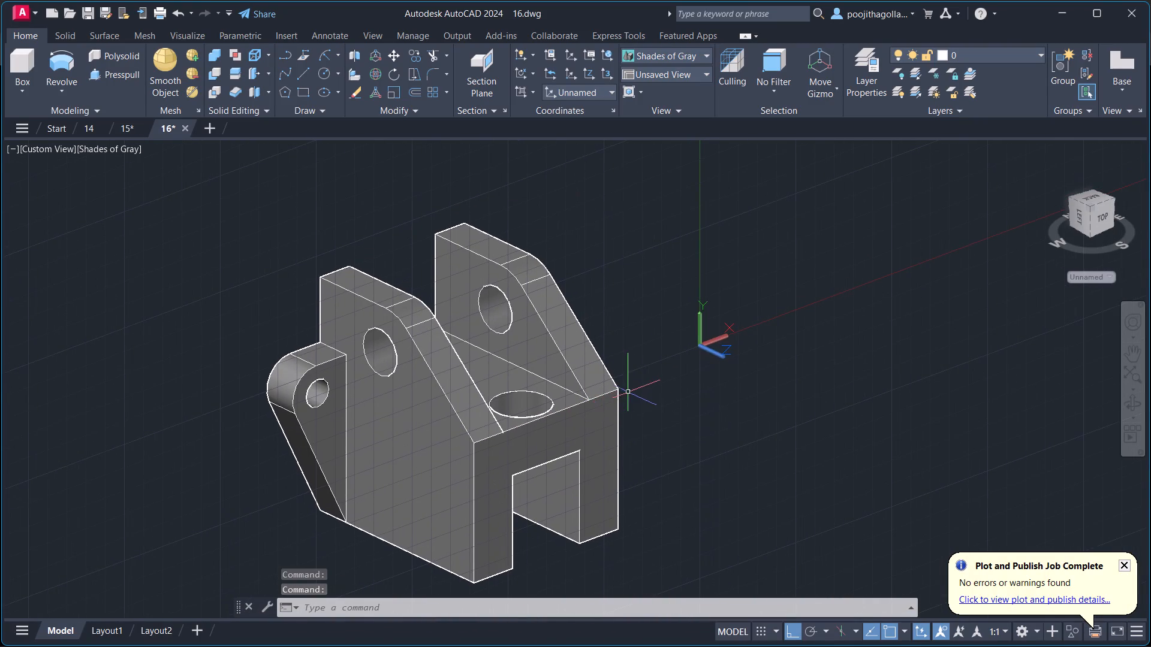
Draw a closed rectangle of lines about 110 by 107 in empty space away from the bracket, with a diagonal from lower-left to upper-right corner.
scroll(628, 391, "down", 1)
middle_click_drag(834, 388, 185, 482)
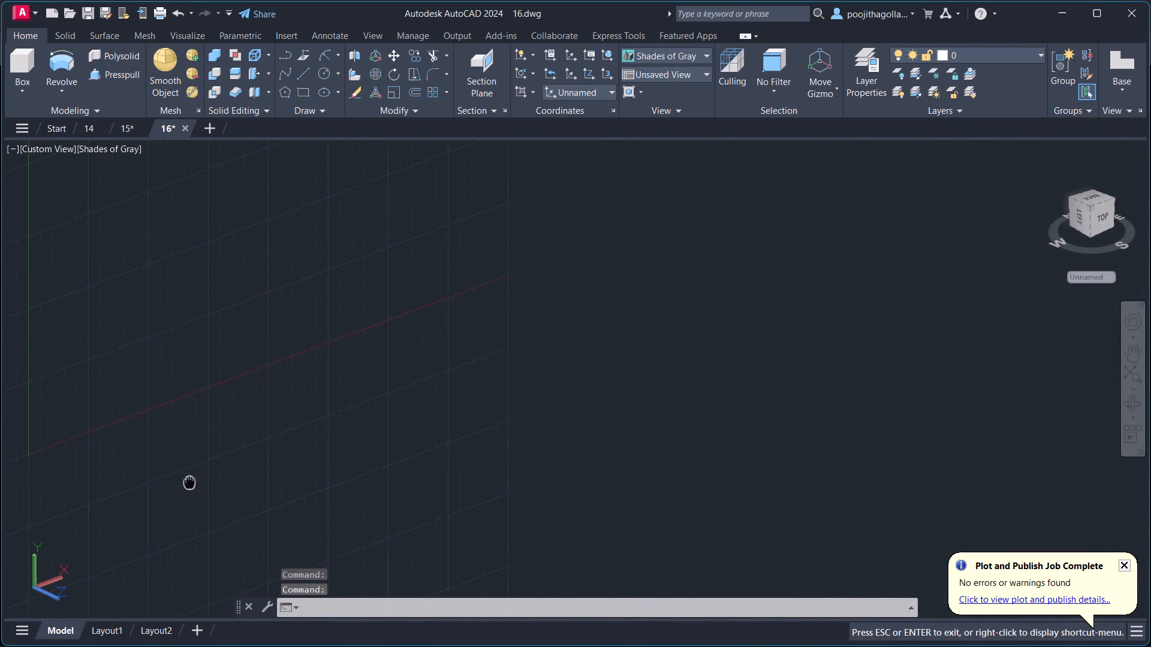
middle_click_drag(185, 482, 181, 483)
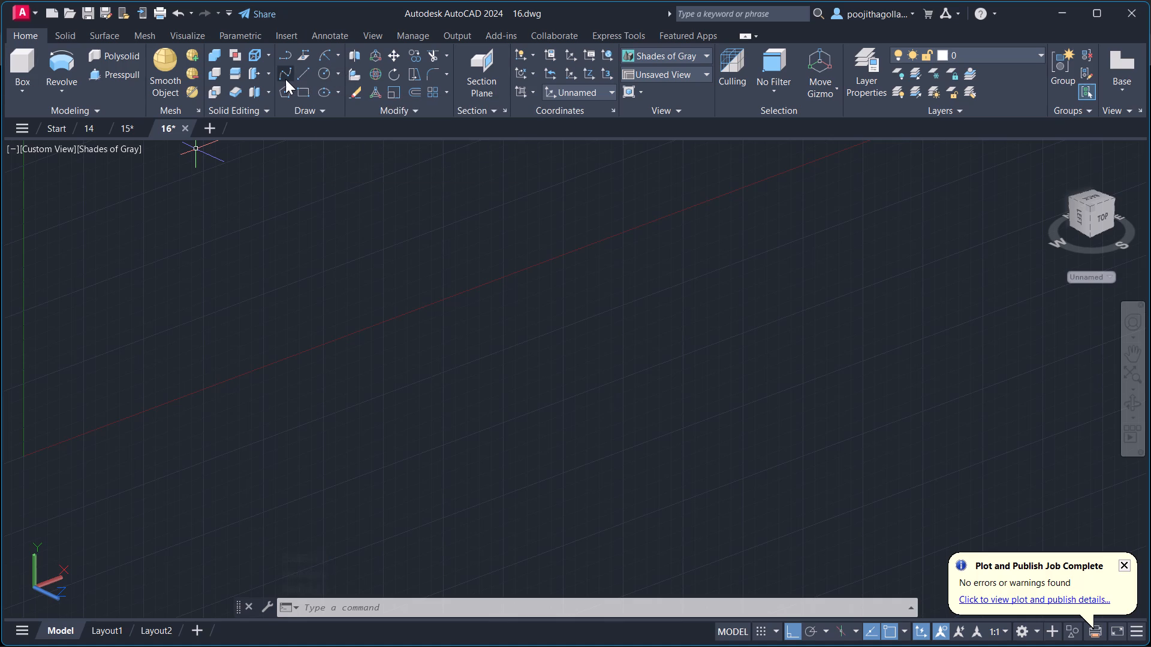
left_click(307, 77)
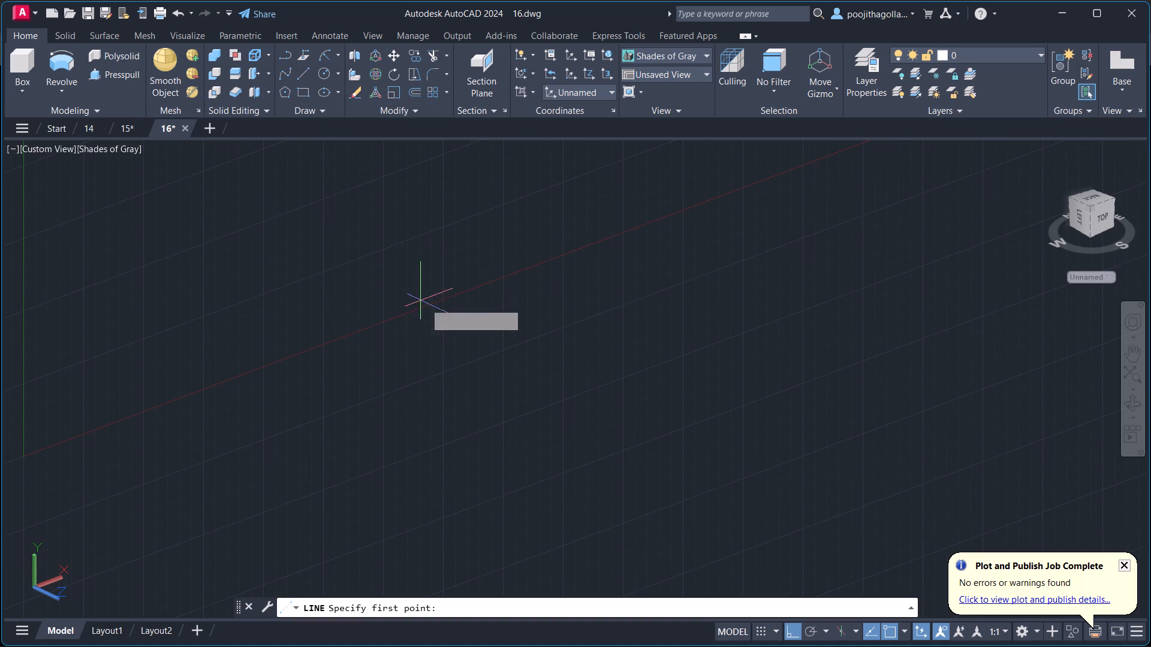
left_click(493, 499)
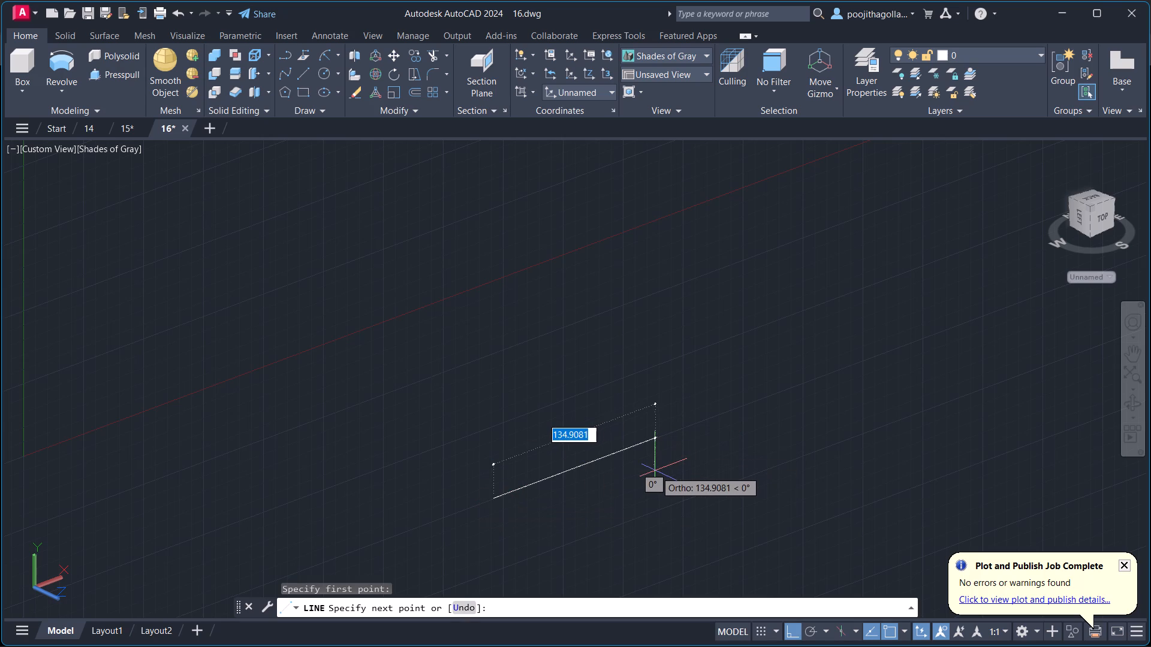
left_click(626, 462)
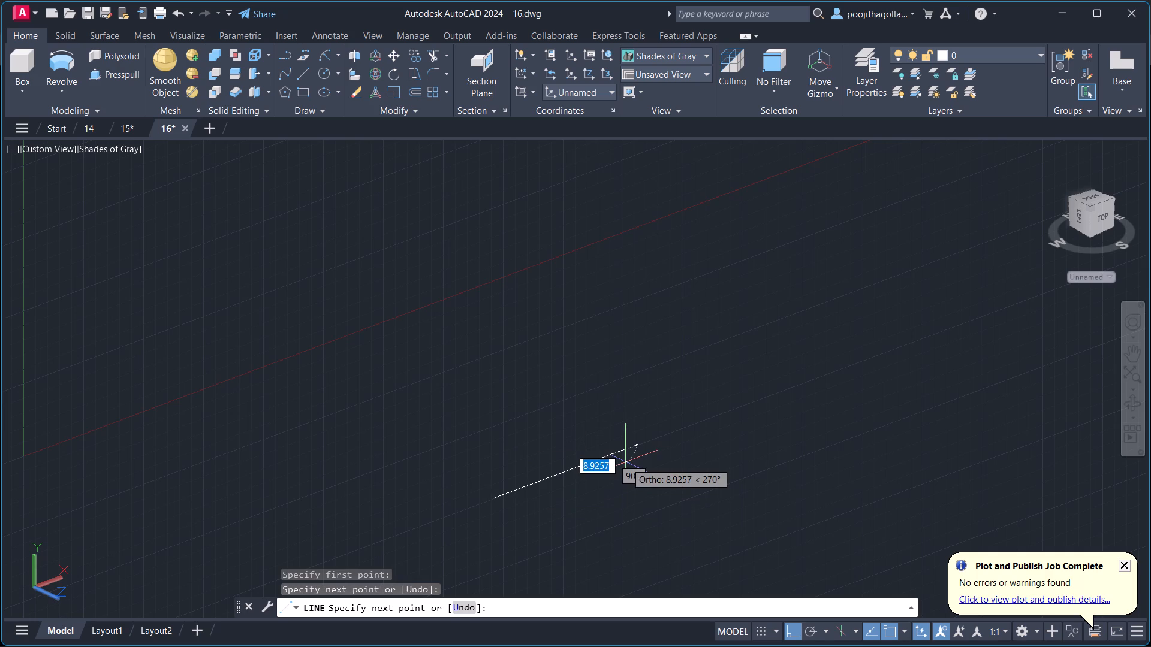
left_click(627, 293)
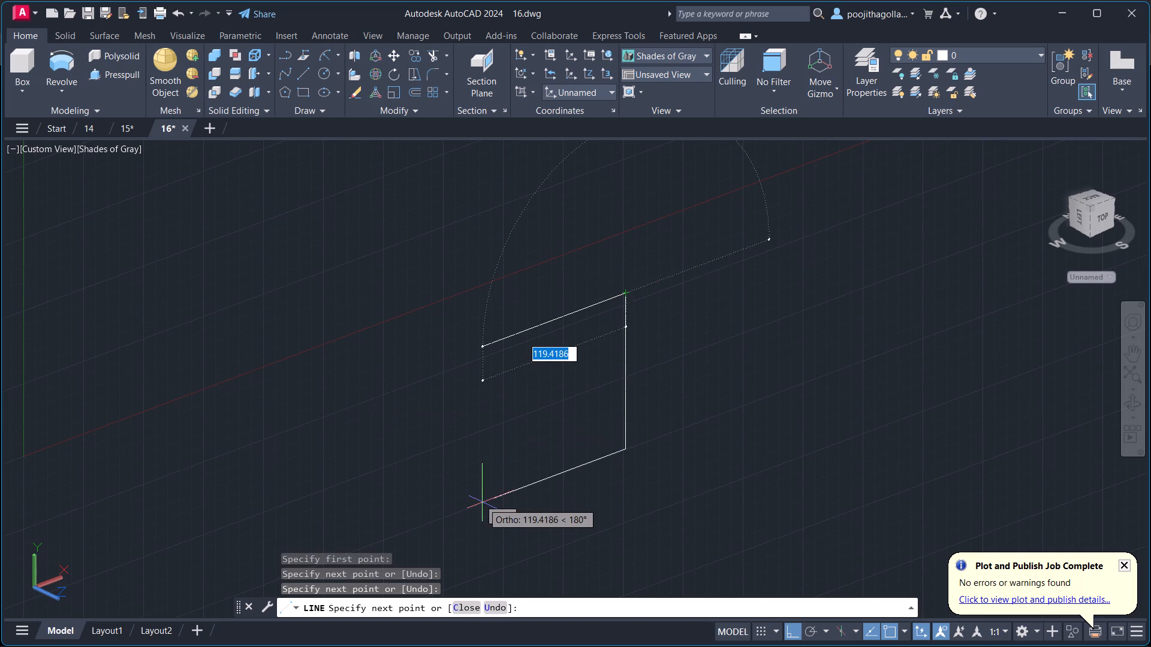
left_click(496, 342)
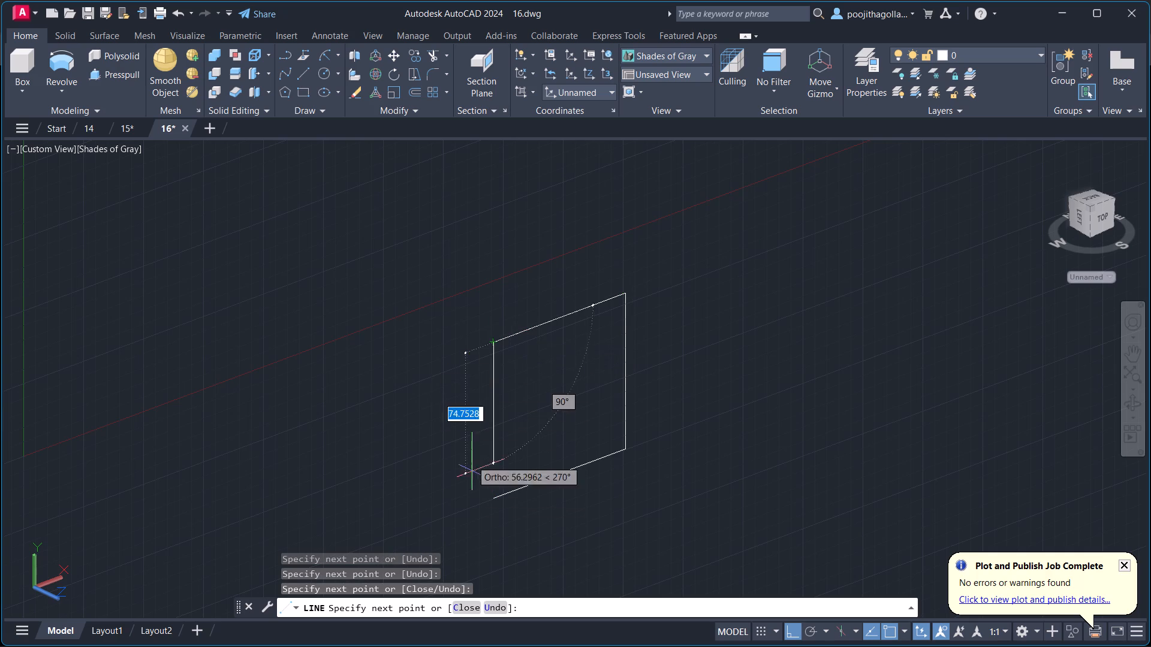
left_click(496, 502)
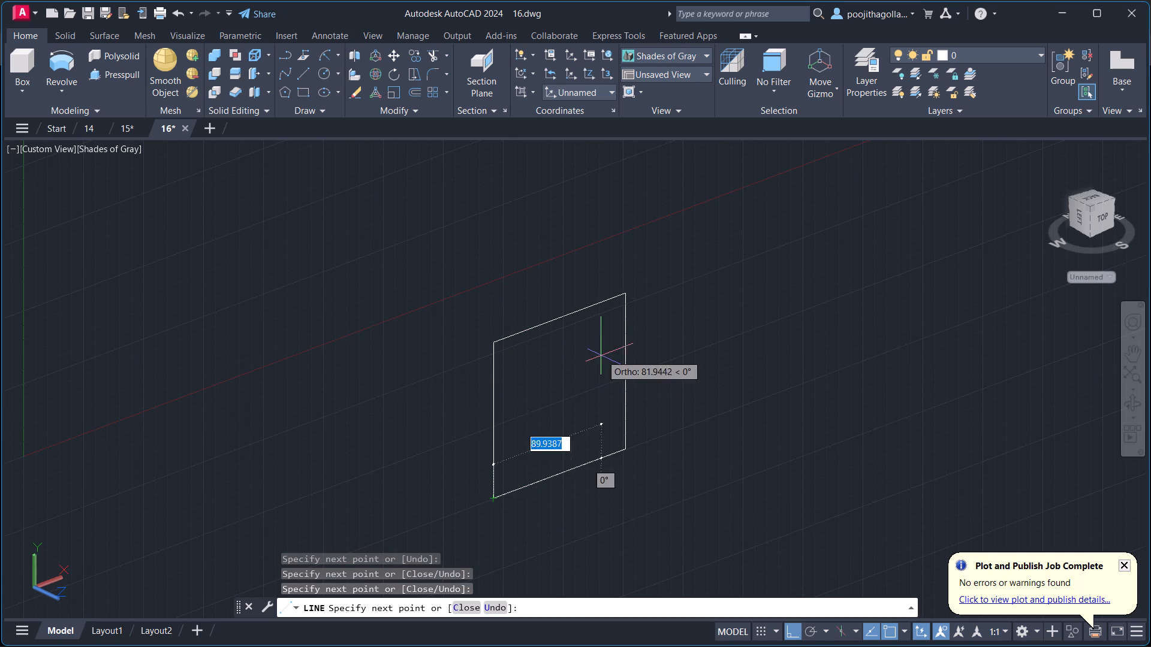
left_click(620, 291)
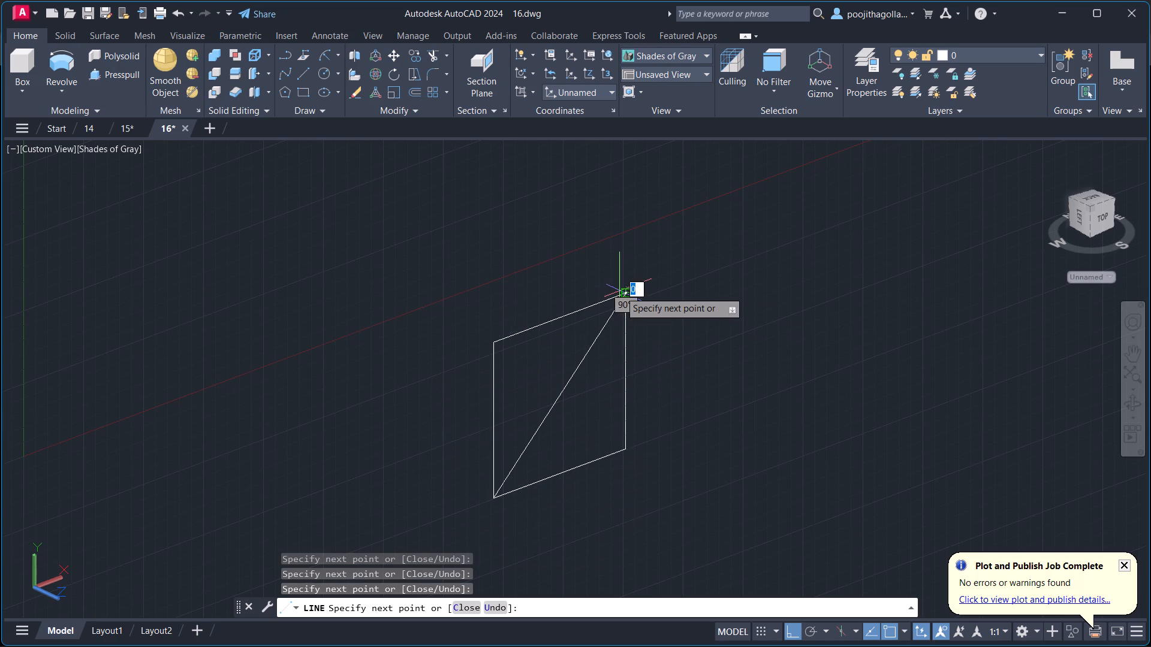
key("Escape")
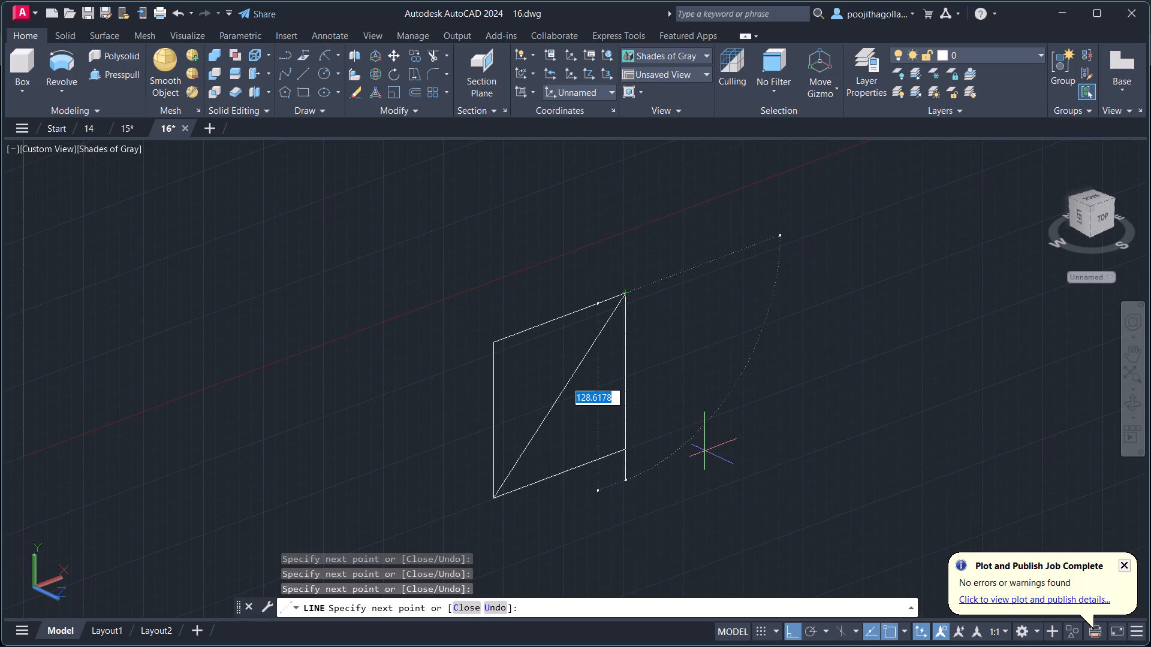
Apply Join to the rectangle's four sides and its diagonal together.
left_click(677, 258)
left_click(324, 503)
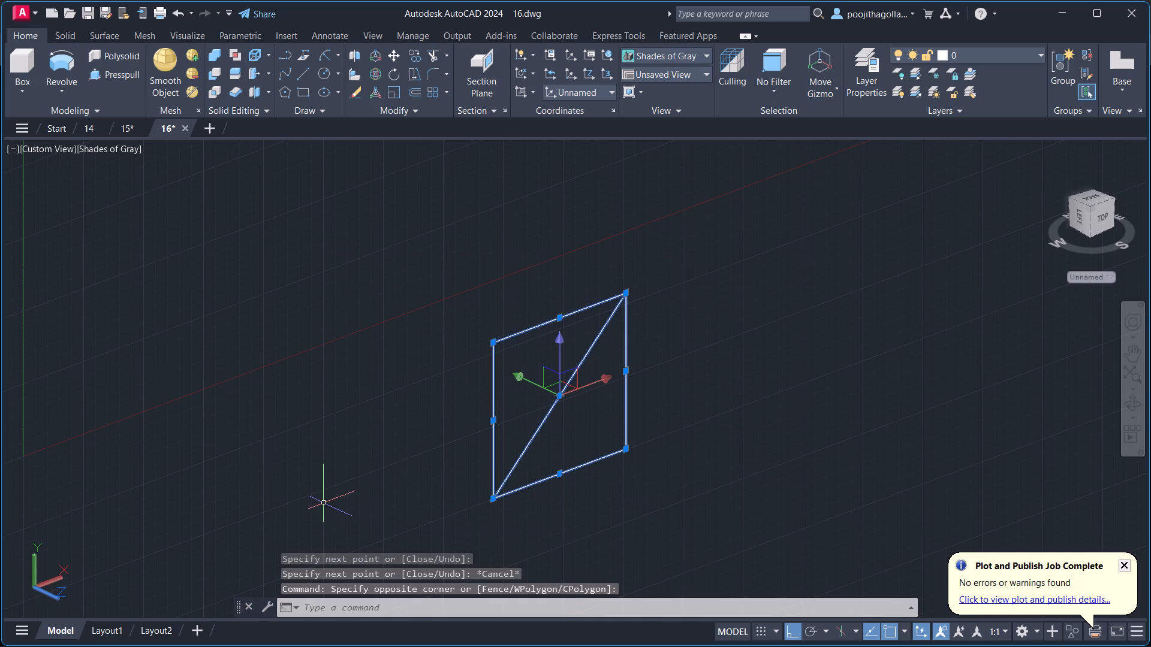
key("j")
key("Return")
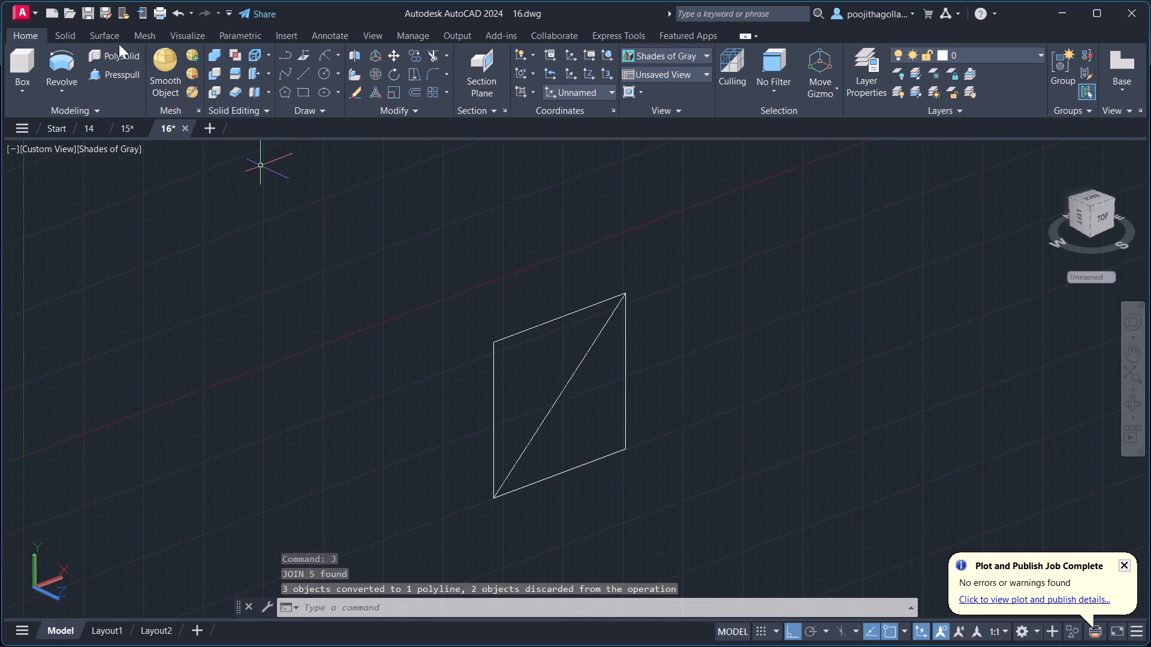
Presspull the triangular area above the rectangle's diagonal to a height of 15 toward the back.
left_click(125, 69)
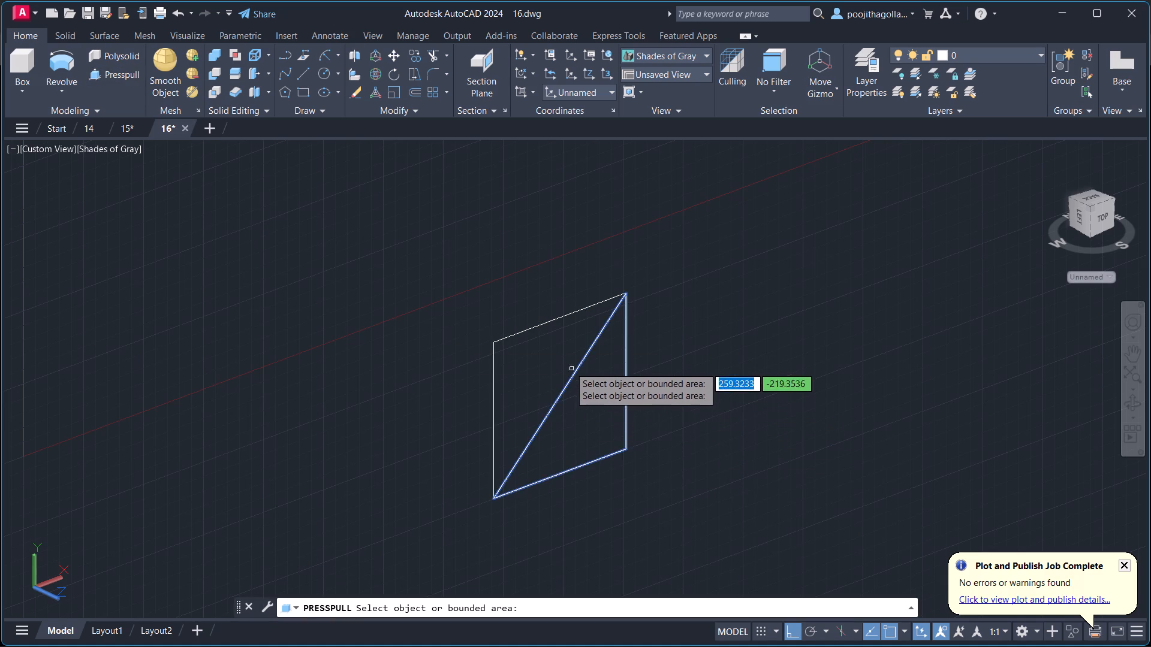
left_click(533, 353)
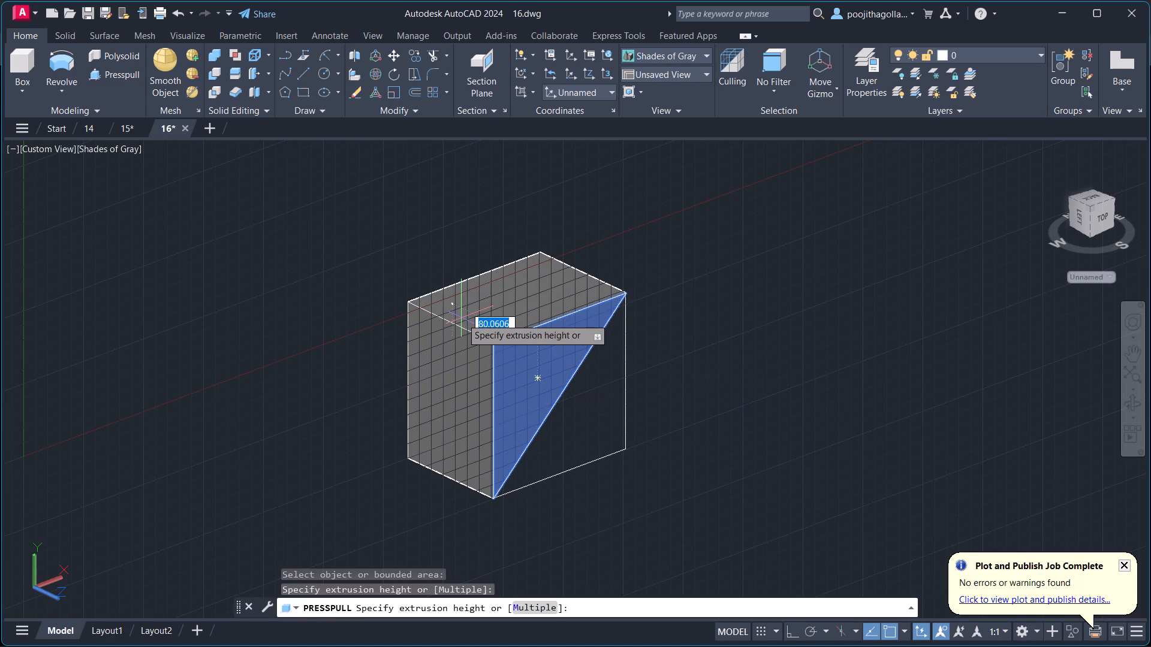
type("15")
key("Return")
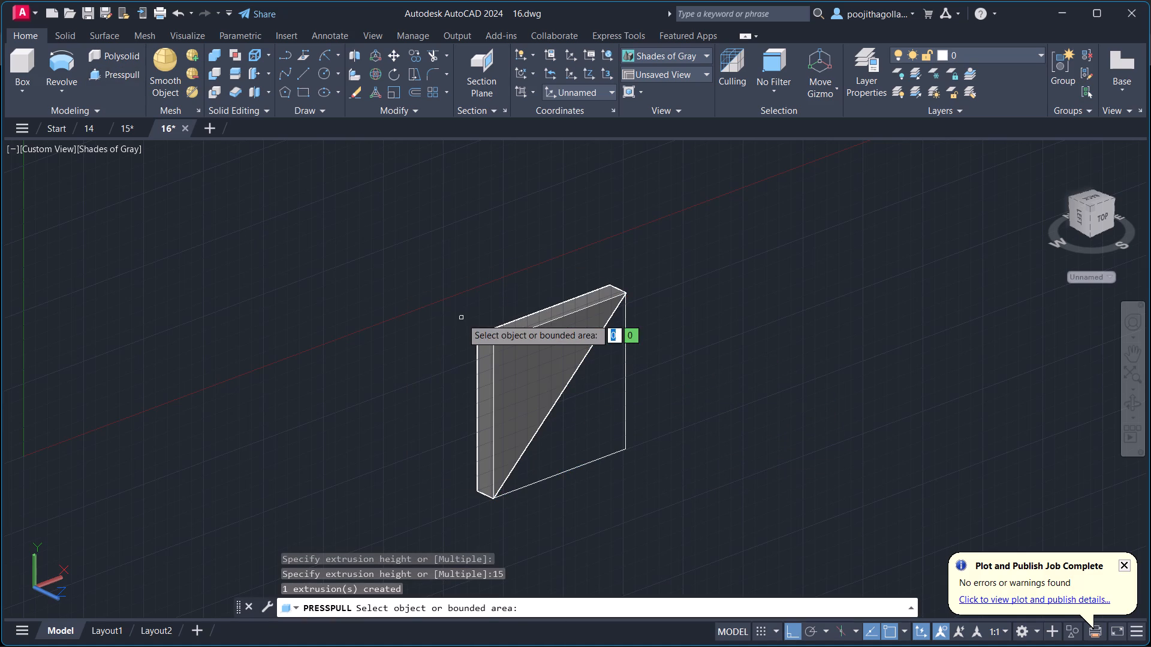
Presspull the triangular area below the diagonal to a height of 15 toward the front, opposite the first solid.
left_click(577, 433)
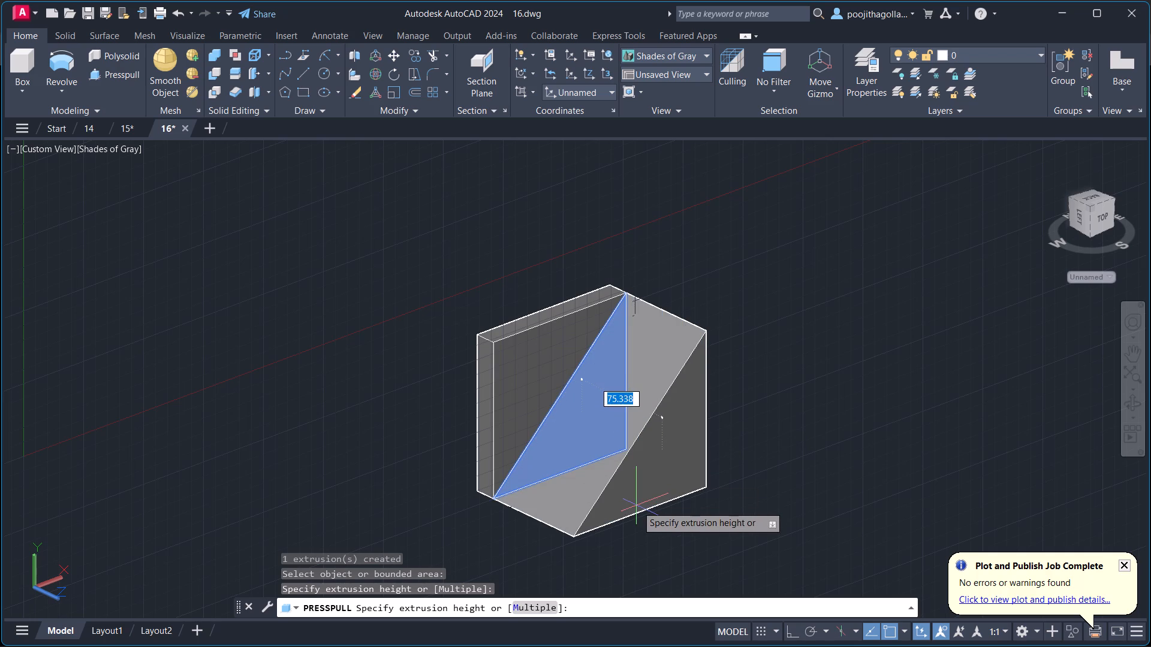
type("15")
key("Return")
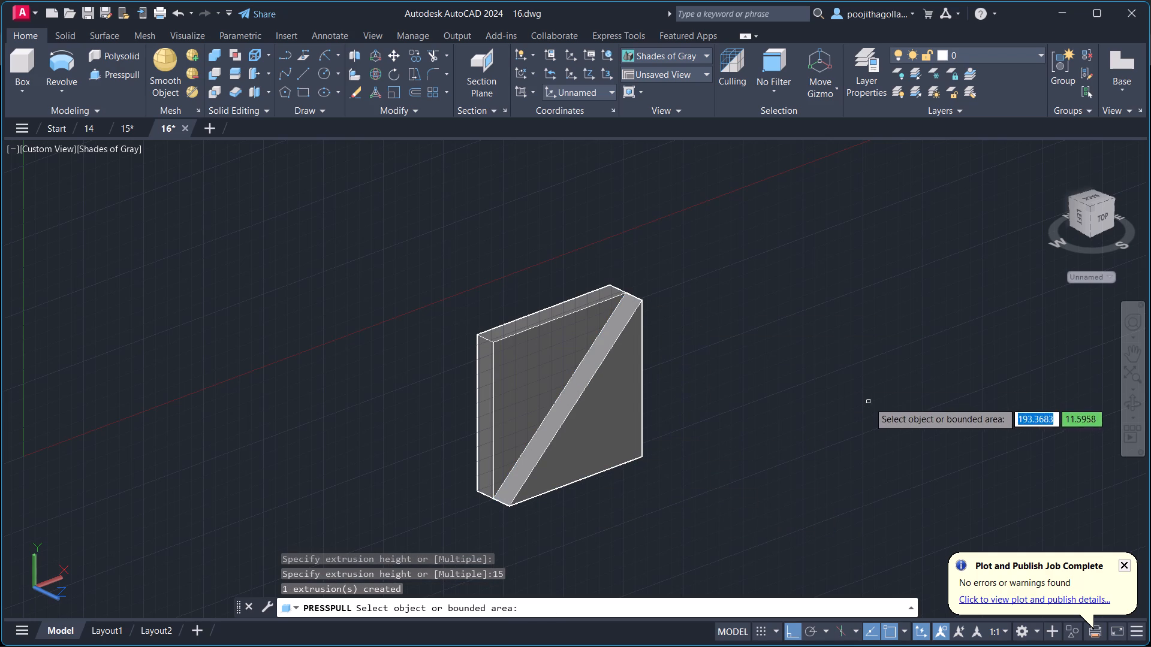
key("Escape")
Erase both triangular solids and their remaining outline lines, including the rectangle's lower edge, from the space away from the bracket.
middle_click_drag(614, 478, 689, 501, "shift")
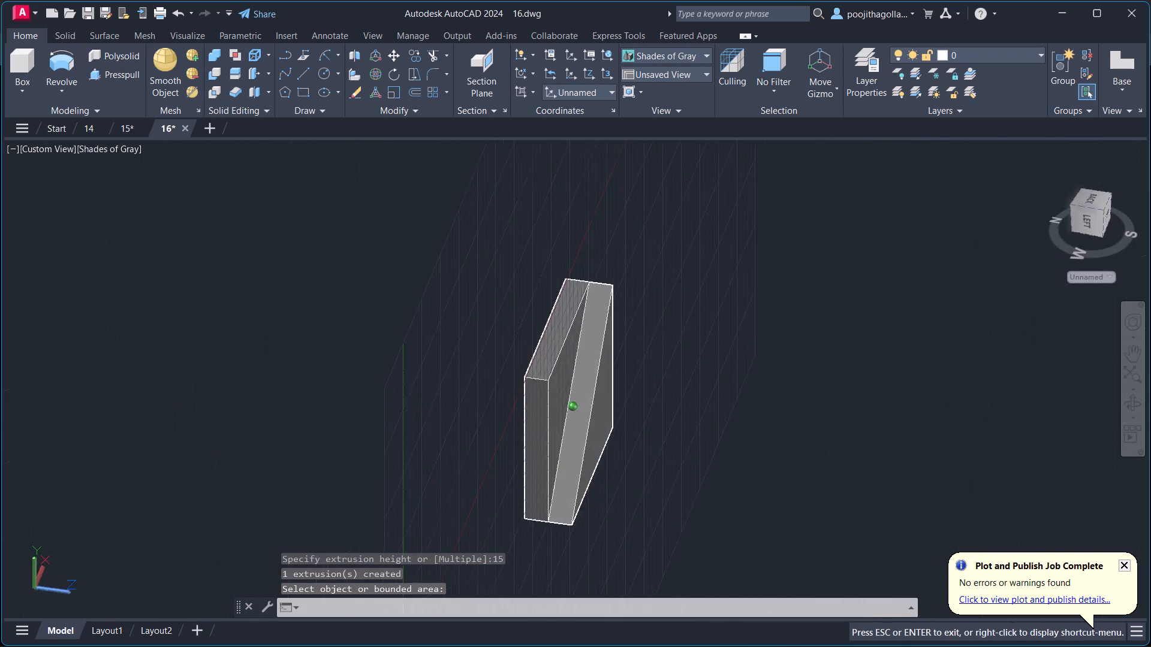
middle_click_drag(689, 501, 583, 463, "shift")
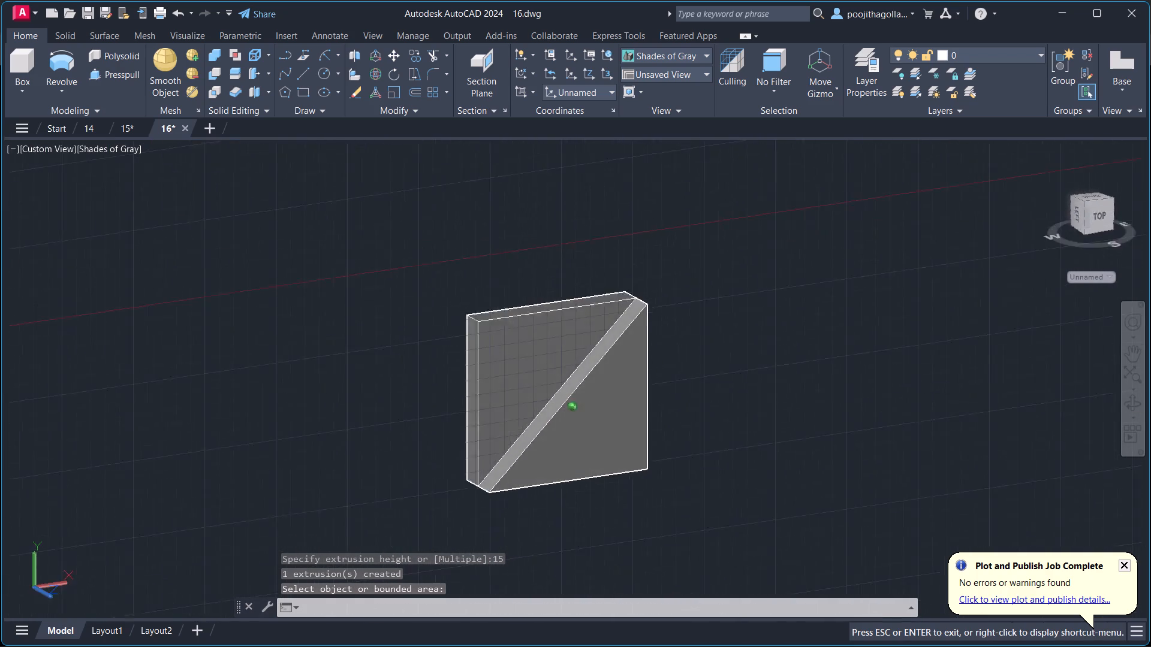
middle_click_drag(583, 463, 632, 548, "shift")
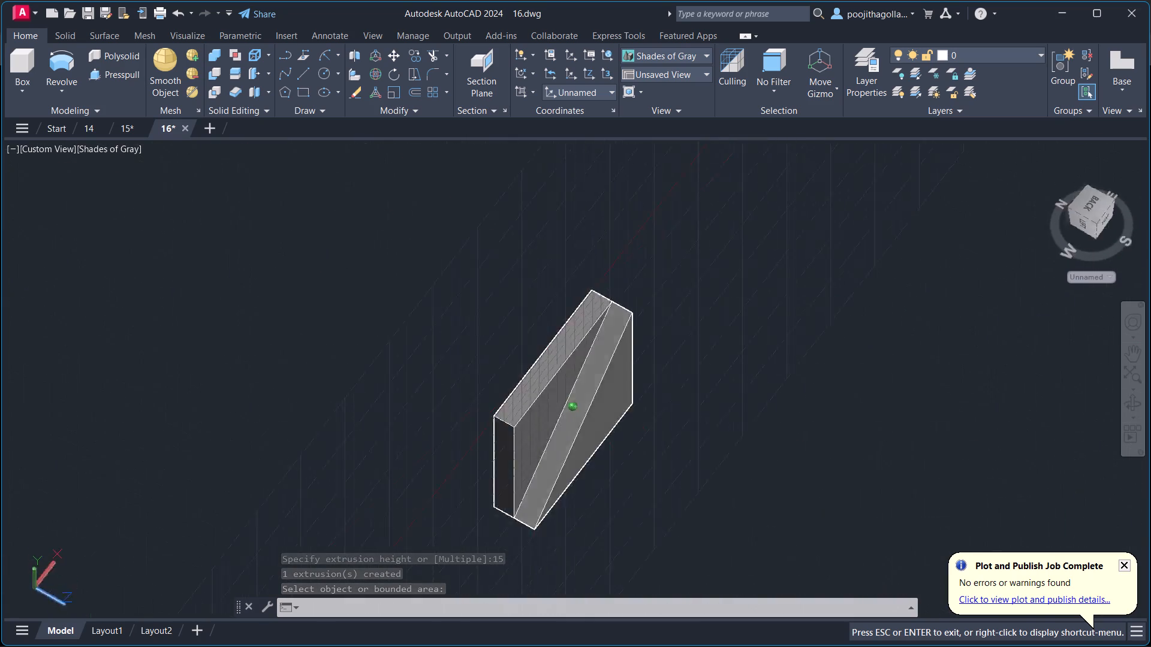
middle_click_drag(632, 548, 640, 498, "shift")
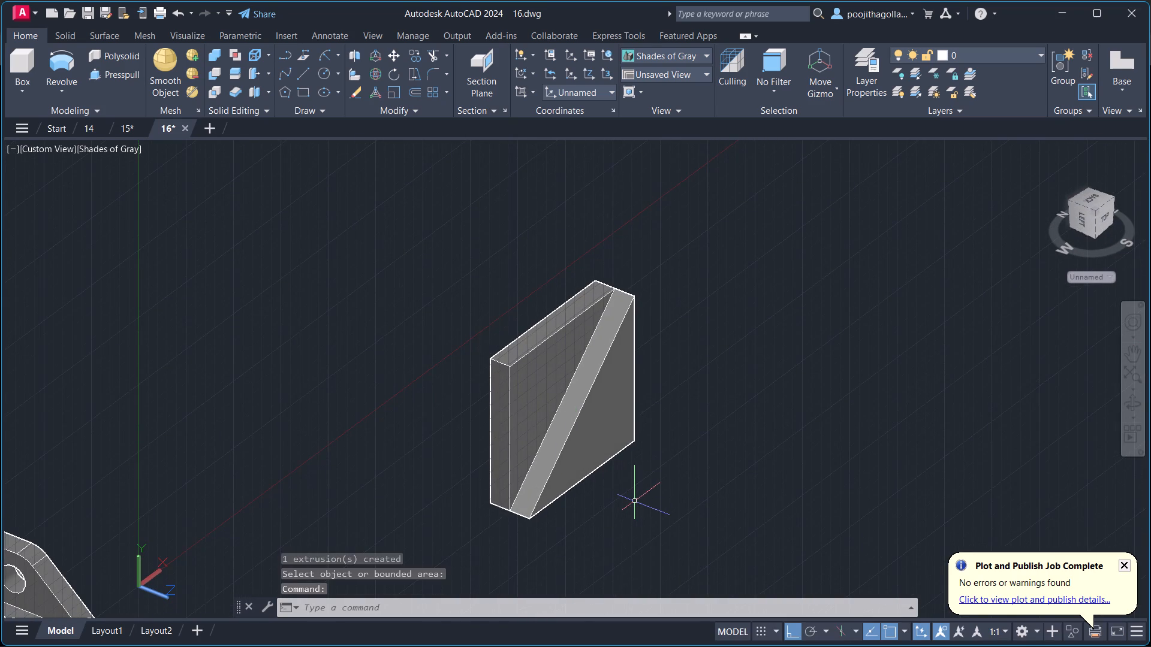
key("Escape")
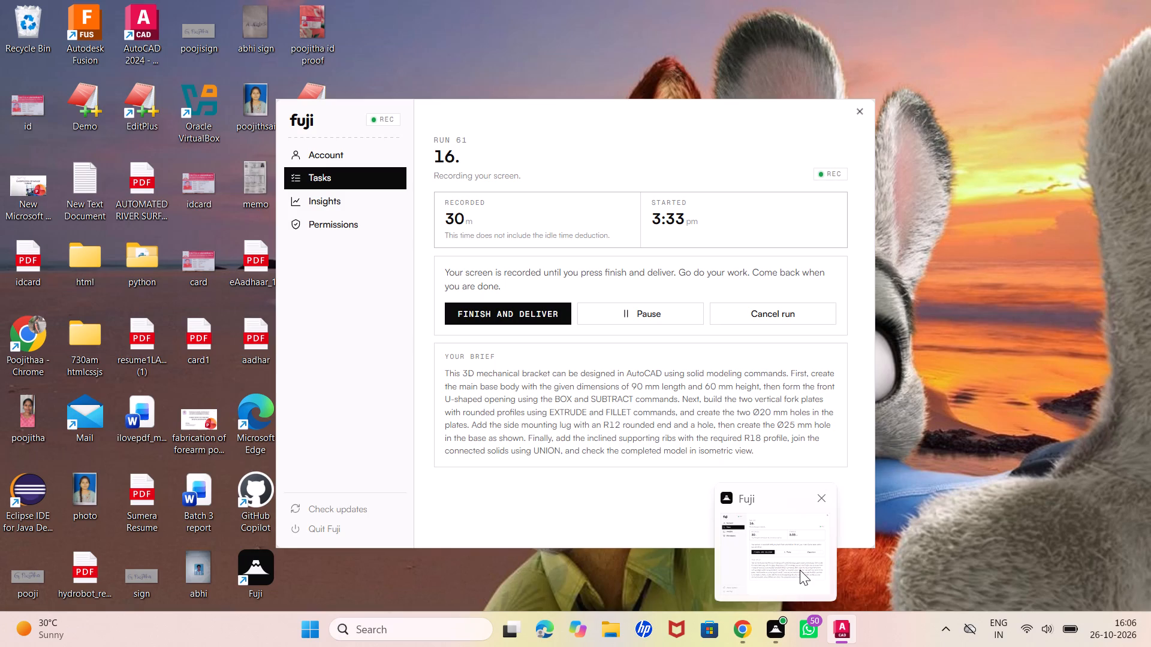
left_click(647, 265)
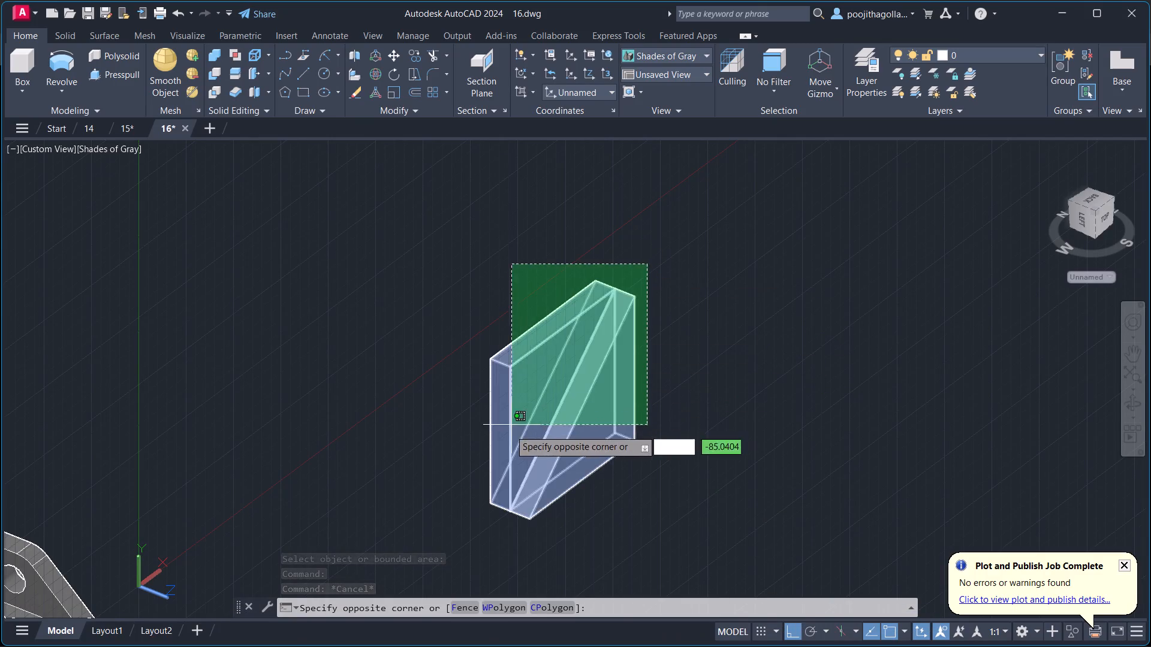
left_click(510, 430)
key("Delete")
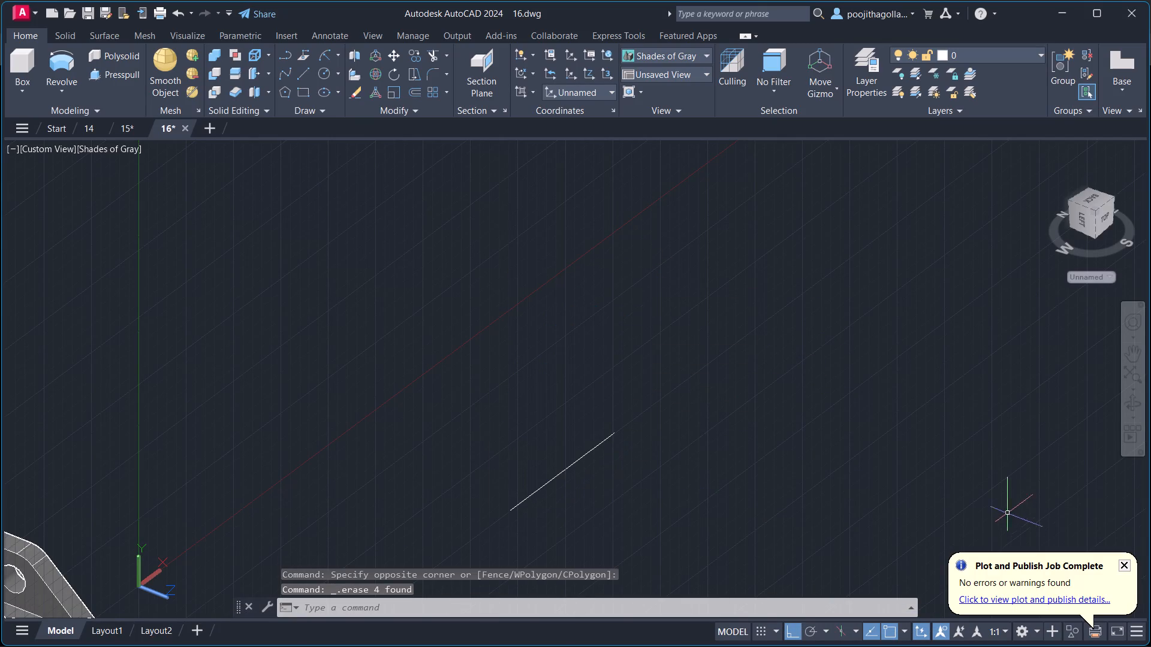
left_click_drag(692, 318, 671, 350)
left_click(494, 498)
key("Delete")
Query the drawing's log file name and location with LOGFILENAME.
scroll(494, 498, "down", 1)
scroll(427, 486, "down", 1)
middle_click_drag(406, 505, 539, 377)
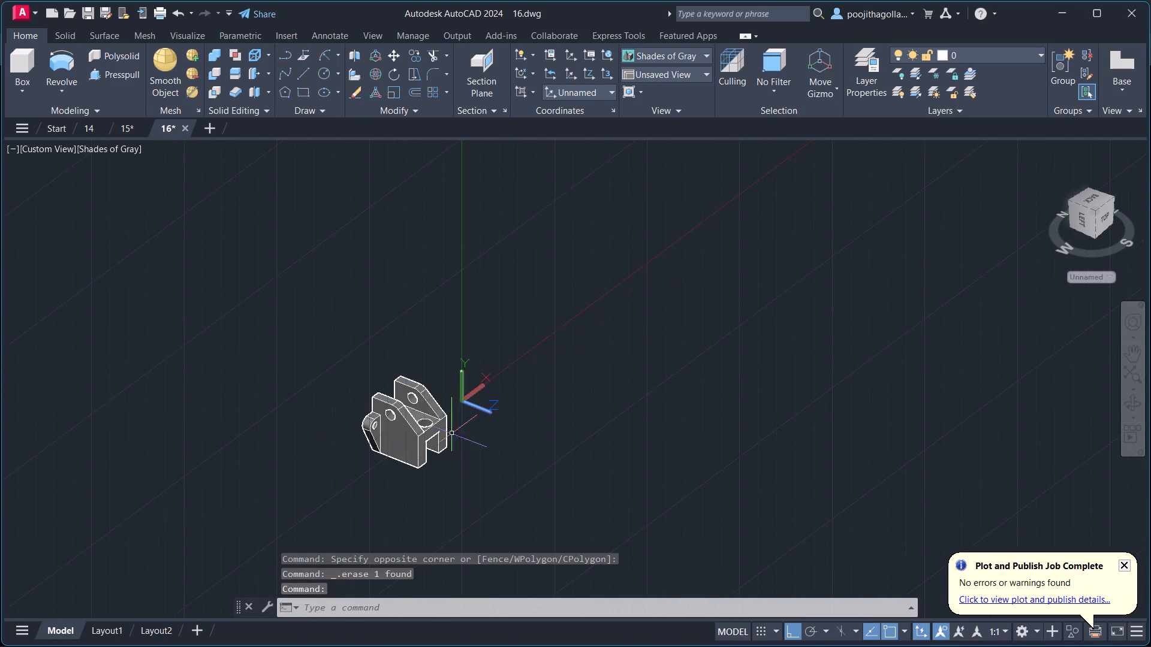
scroll(430, 445, "up", 3)
middle_click_drag(430, 445, 575, 459)
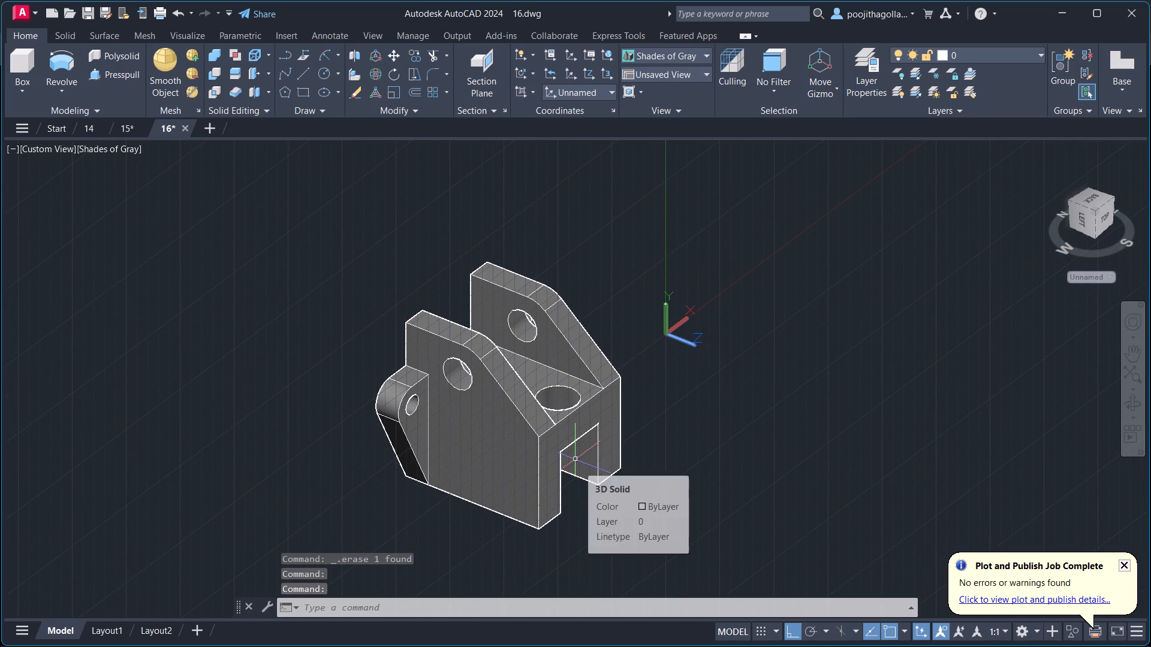
type("lo")
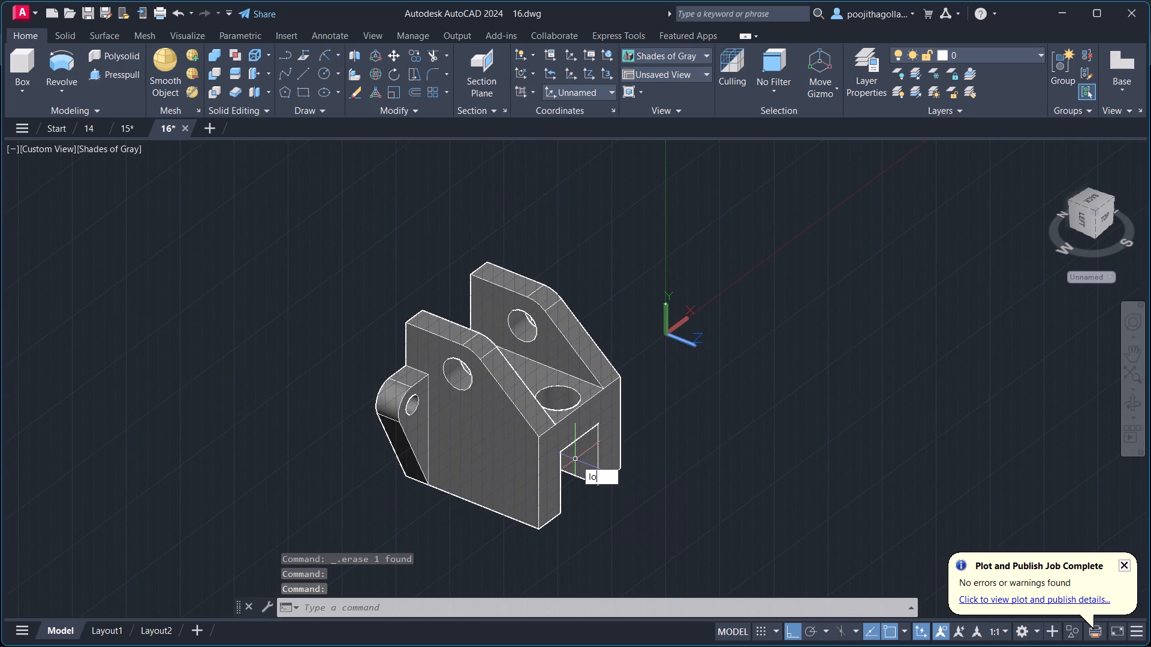
left_click(631, 509)
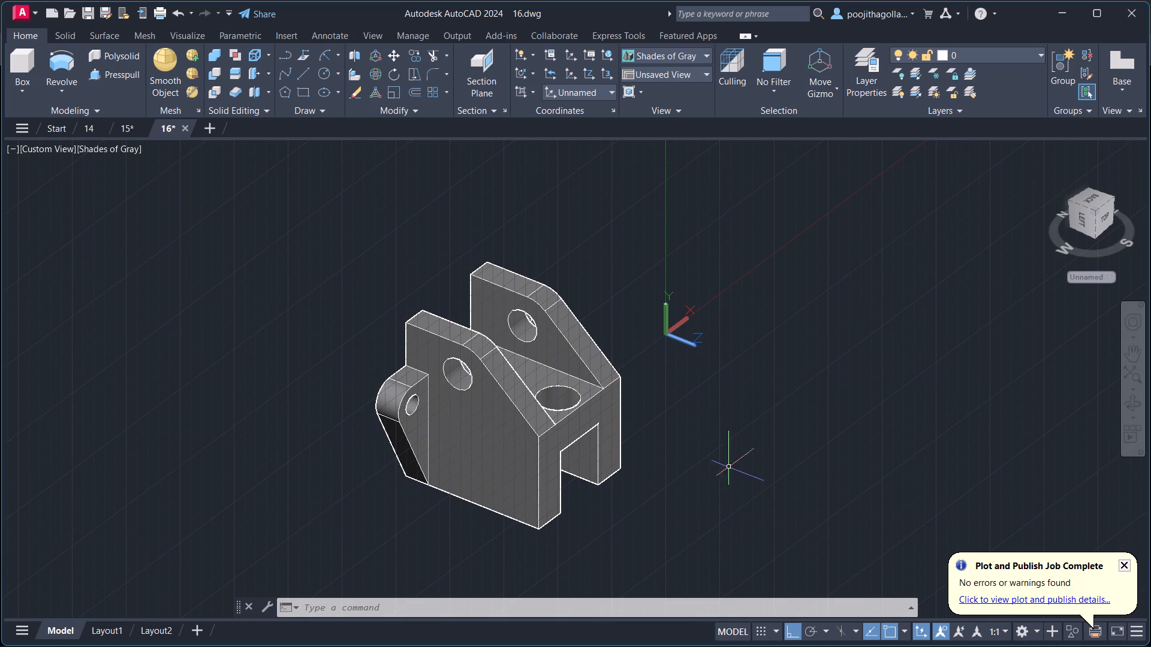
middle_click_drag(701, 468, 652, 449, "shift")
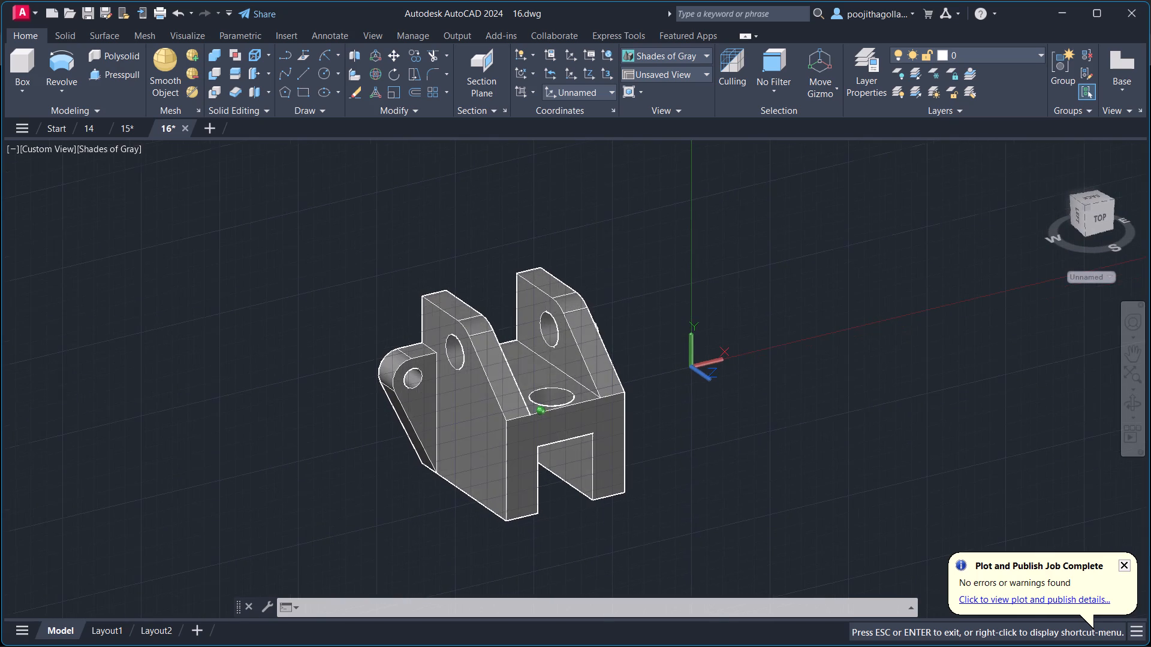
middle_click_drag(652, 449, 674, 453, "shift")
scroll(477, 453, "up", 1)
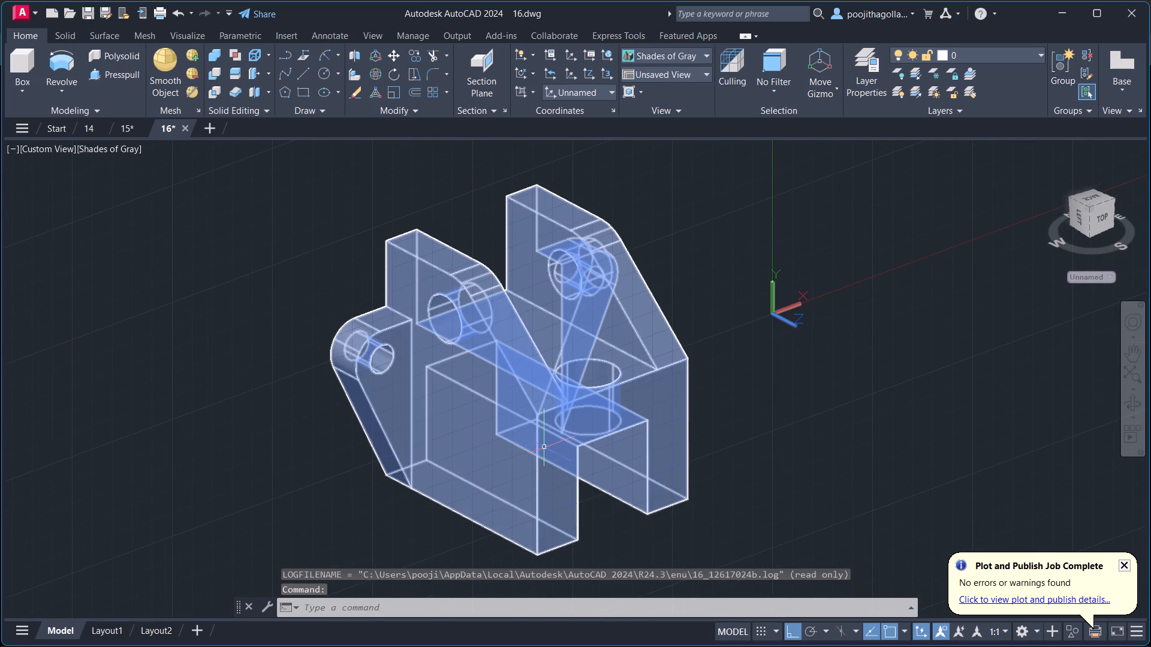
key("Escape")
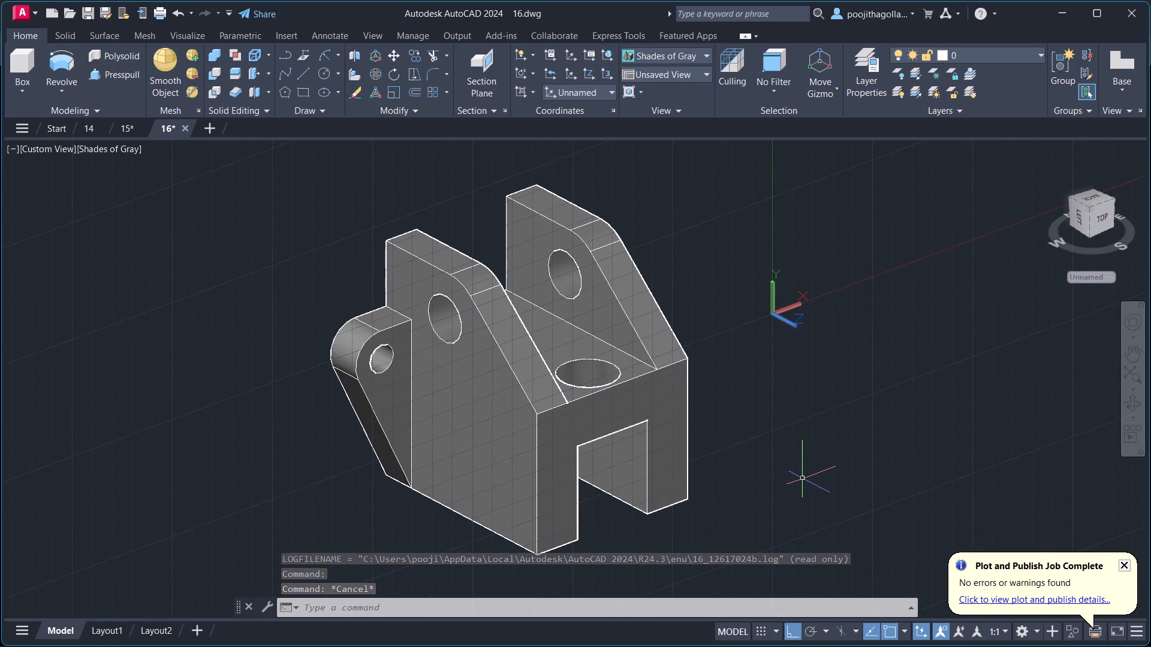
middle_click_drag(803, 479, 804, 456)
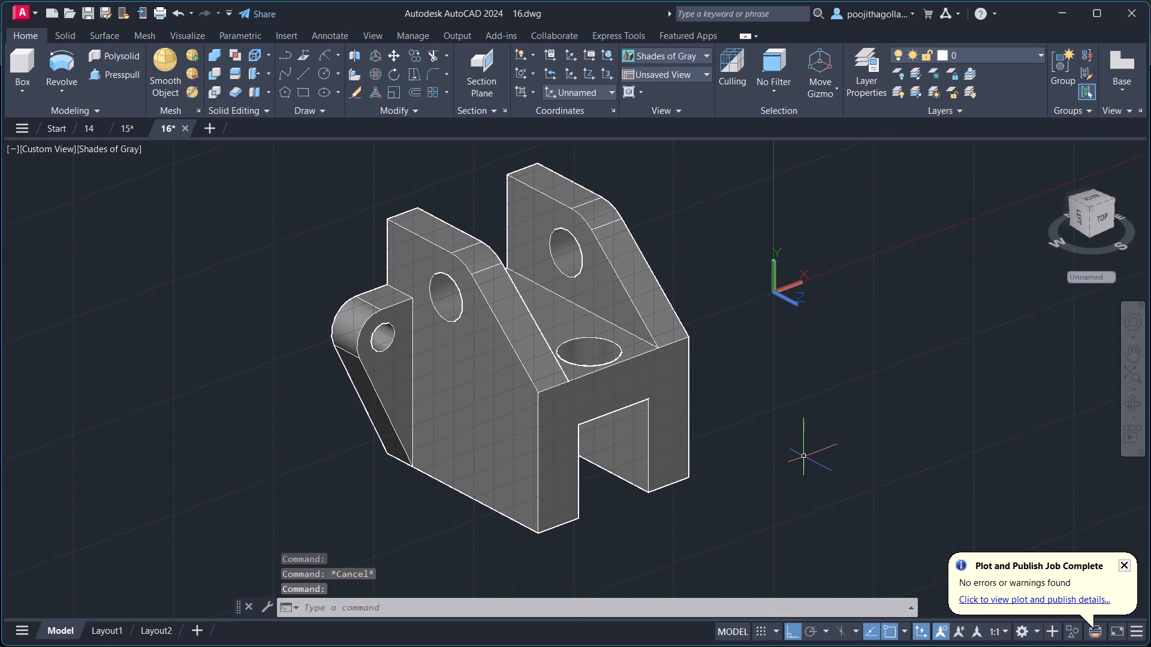